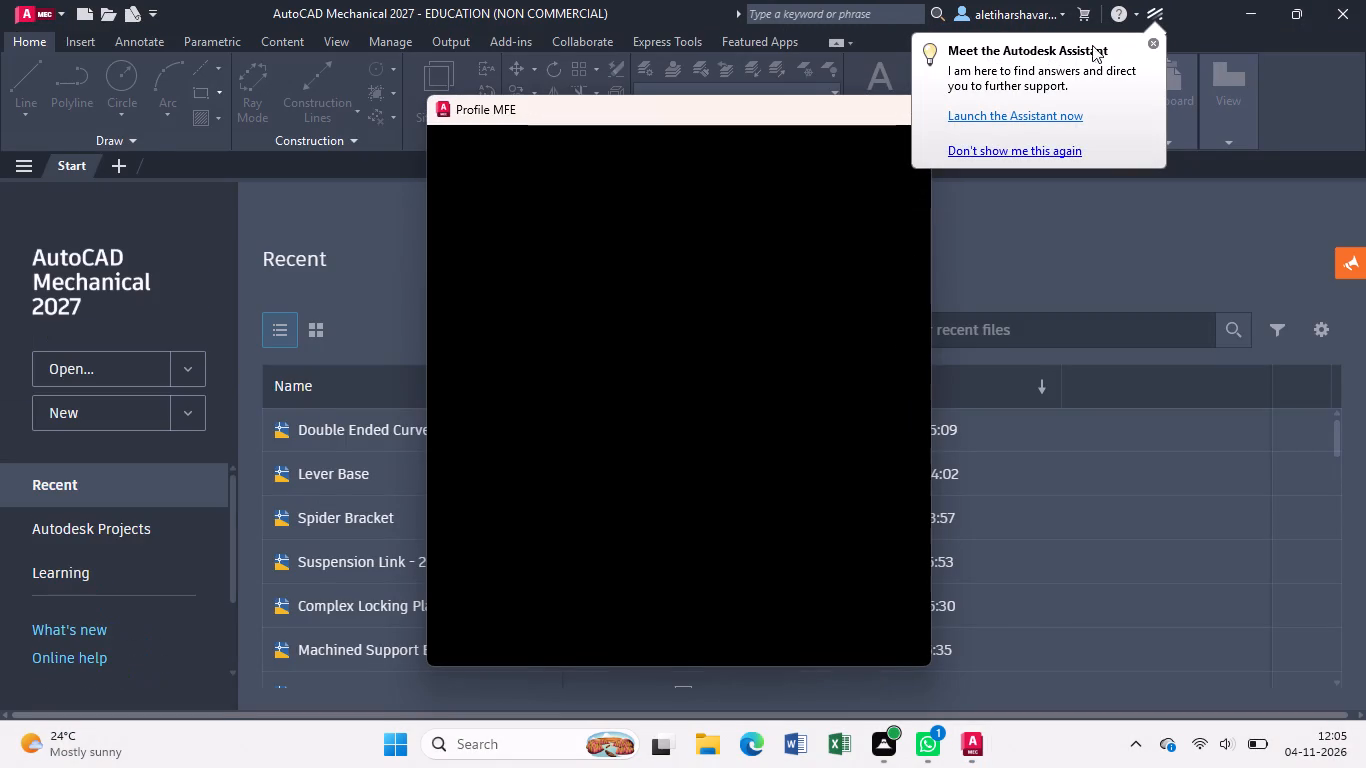
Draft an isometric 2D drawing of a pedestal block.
Dismiss the assistant notice and the blank profile window, and start a new drawing.
{"action": "left_click", "coordinate": [1156, 44]}
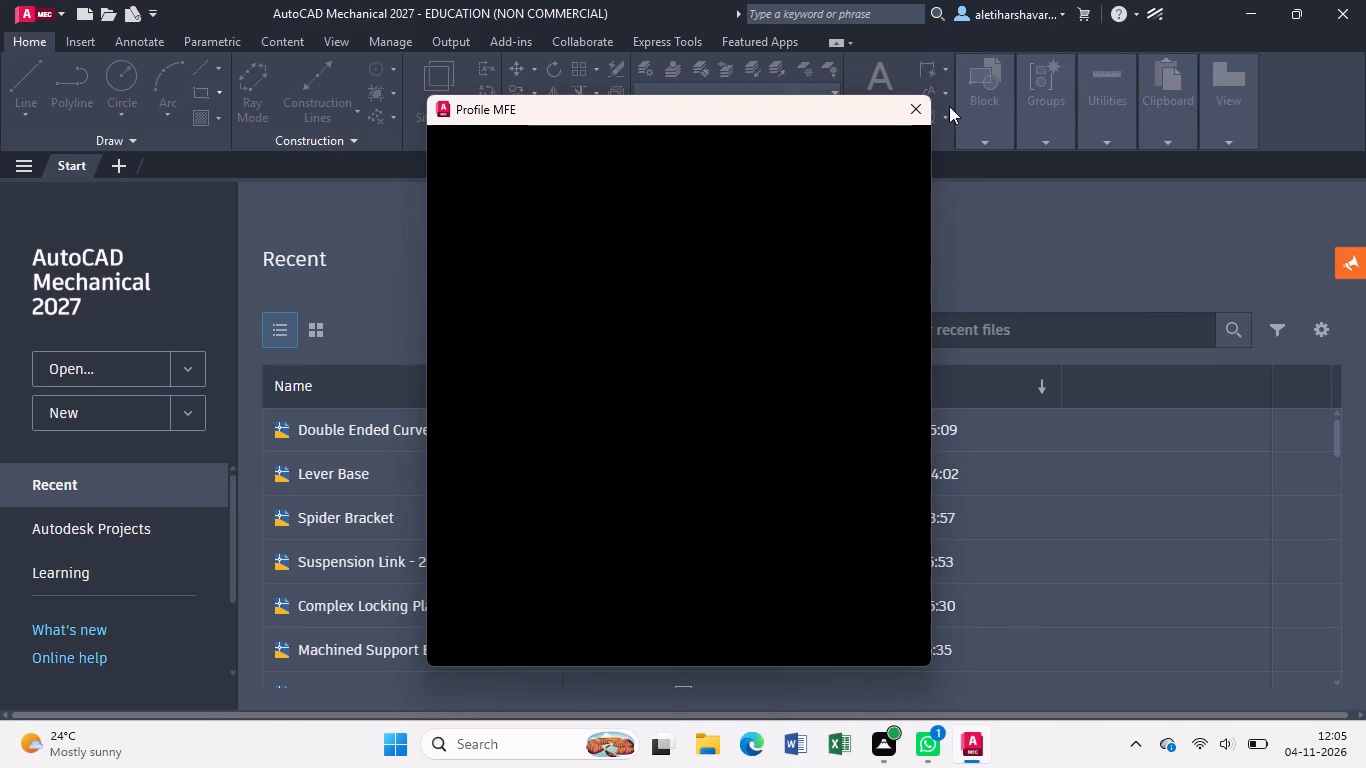
{"action": "left_click", "coordinate": [910, 112]}
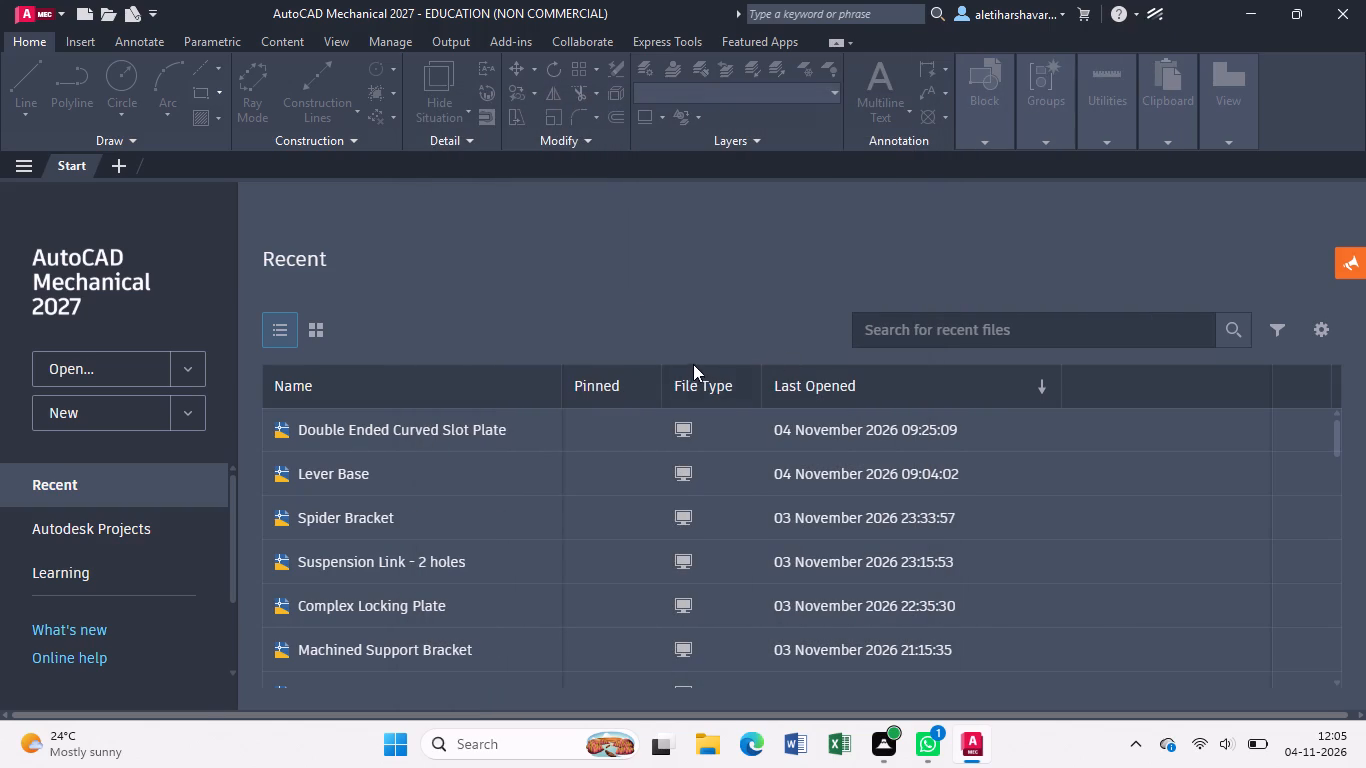
{"action": "scroll", "coordinate": [691, 362], "scroll_direction": "down", "scroll_amount": 5}
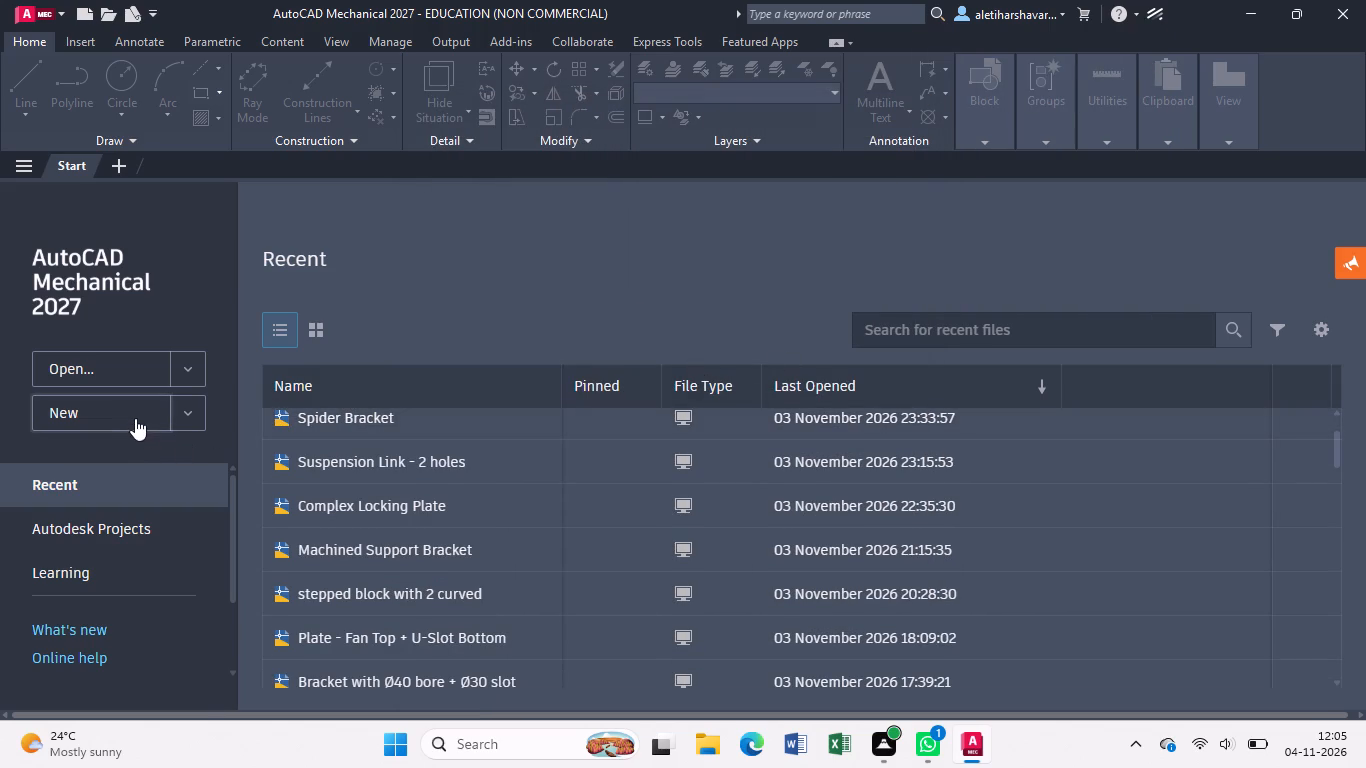
{"action": "left_click", "coordinate": [136, 416]}
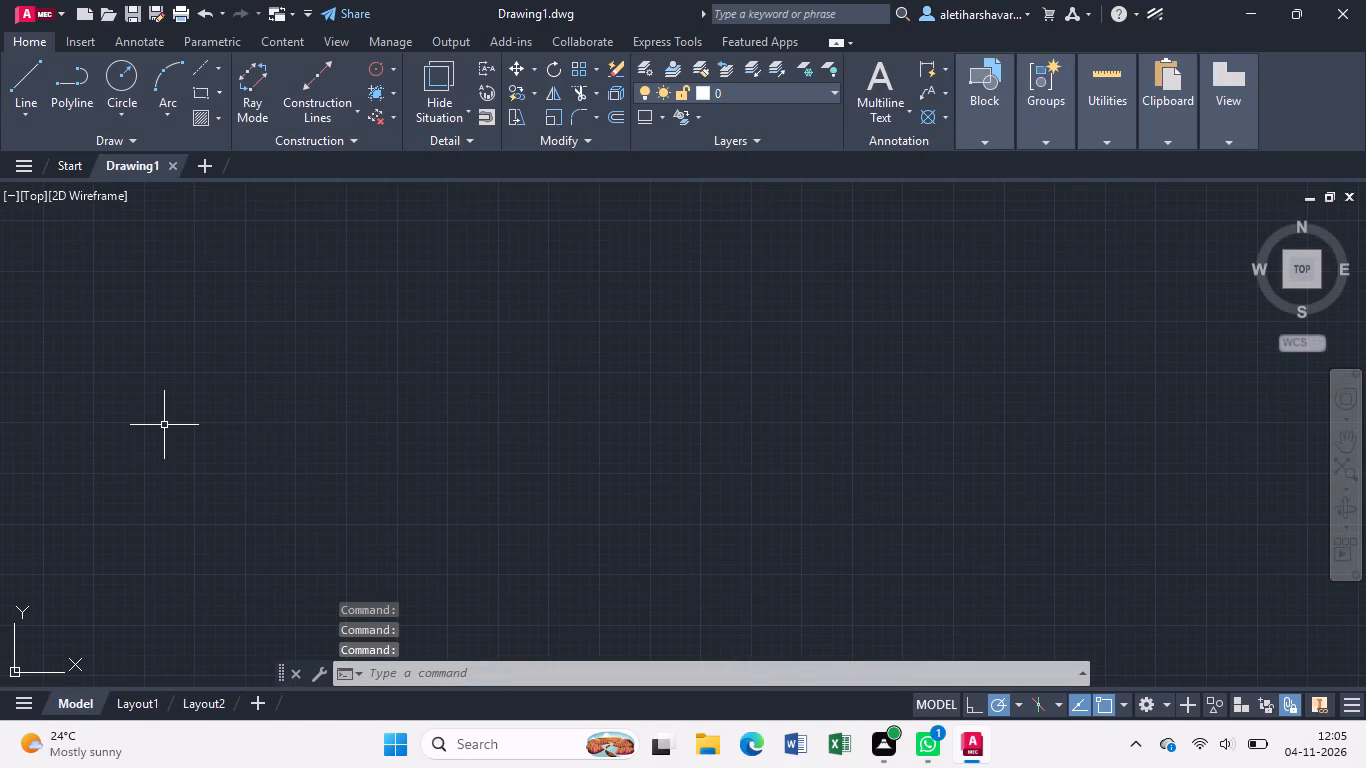
Turn on command logging with LOGFILEON.
{"action": "type", "text": "lo"}
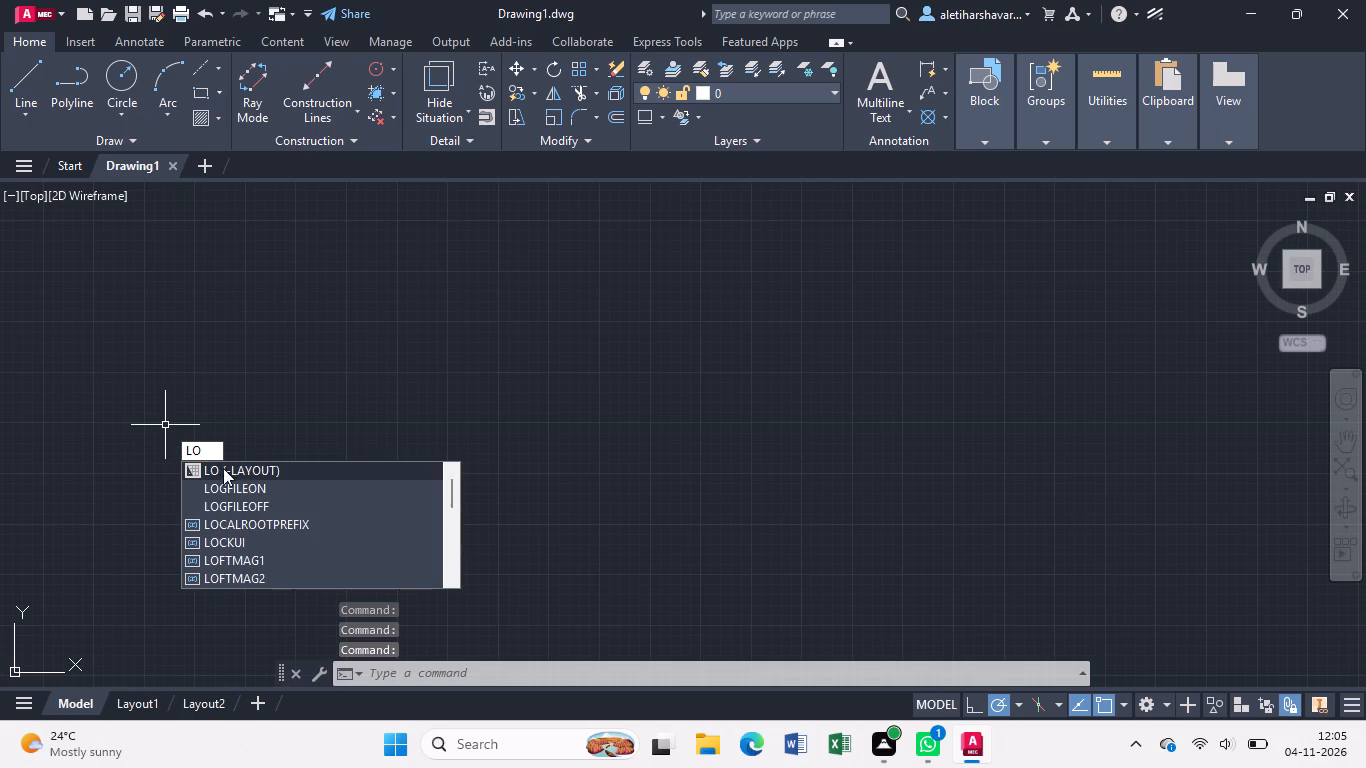
{"action": "left_click", "coordinate": [251, 489]}
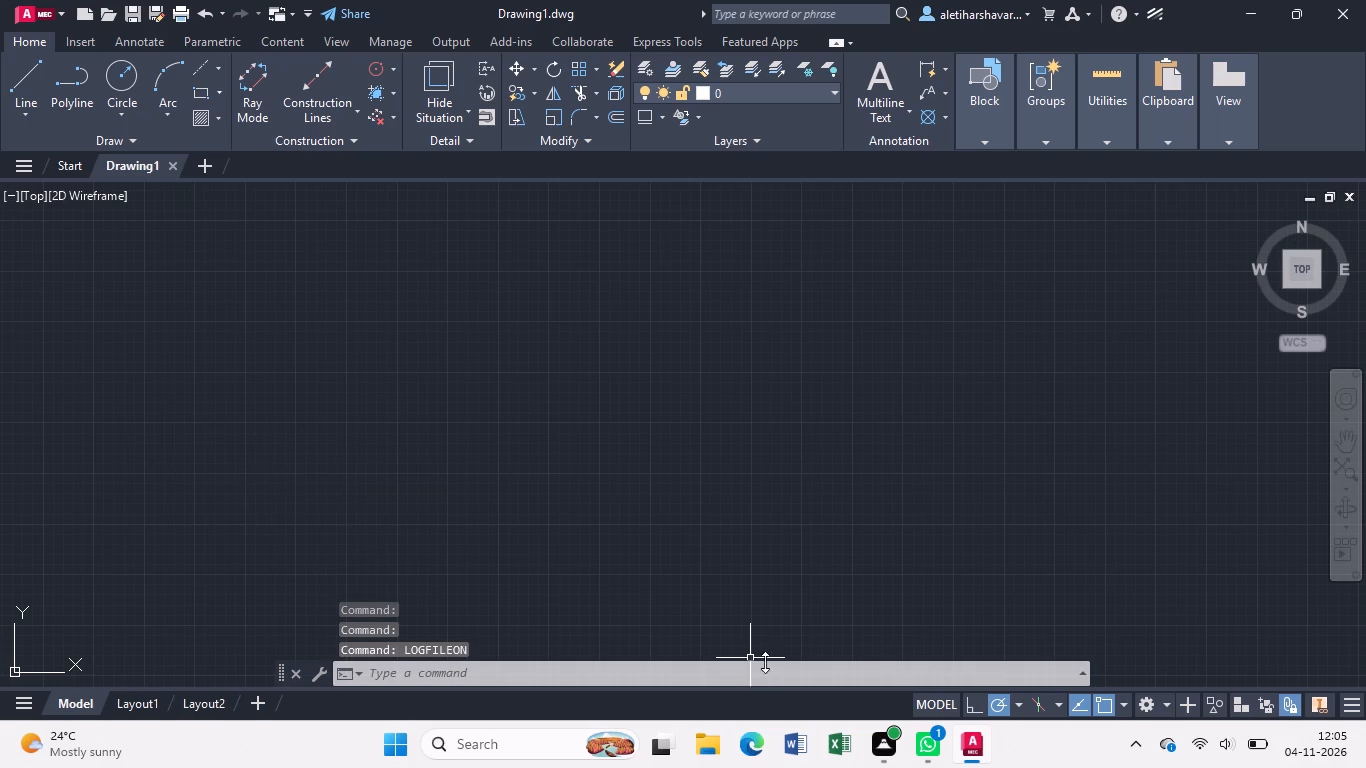
Switch the new drawing to isometric drafting mode.
{"action": "left_click", "coordinate": [1042, 699]}
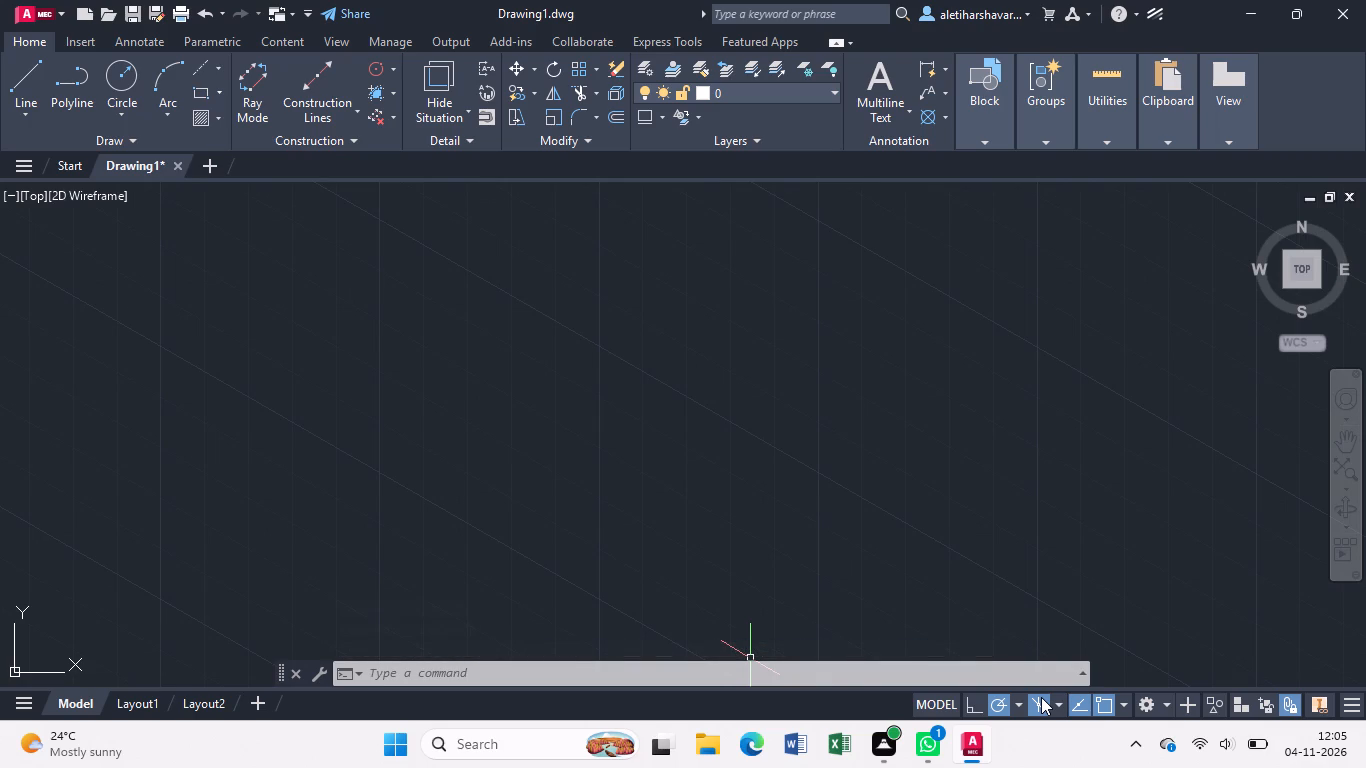
Draw a 50-unit line along the 330° isometric axis as the base's first bottom edge.
{"action": "key", "text": "l"}
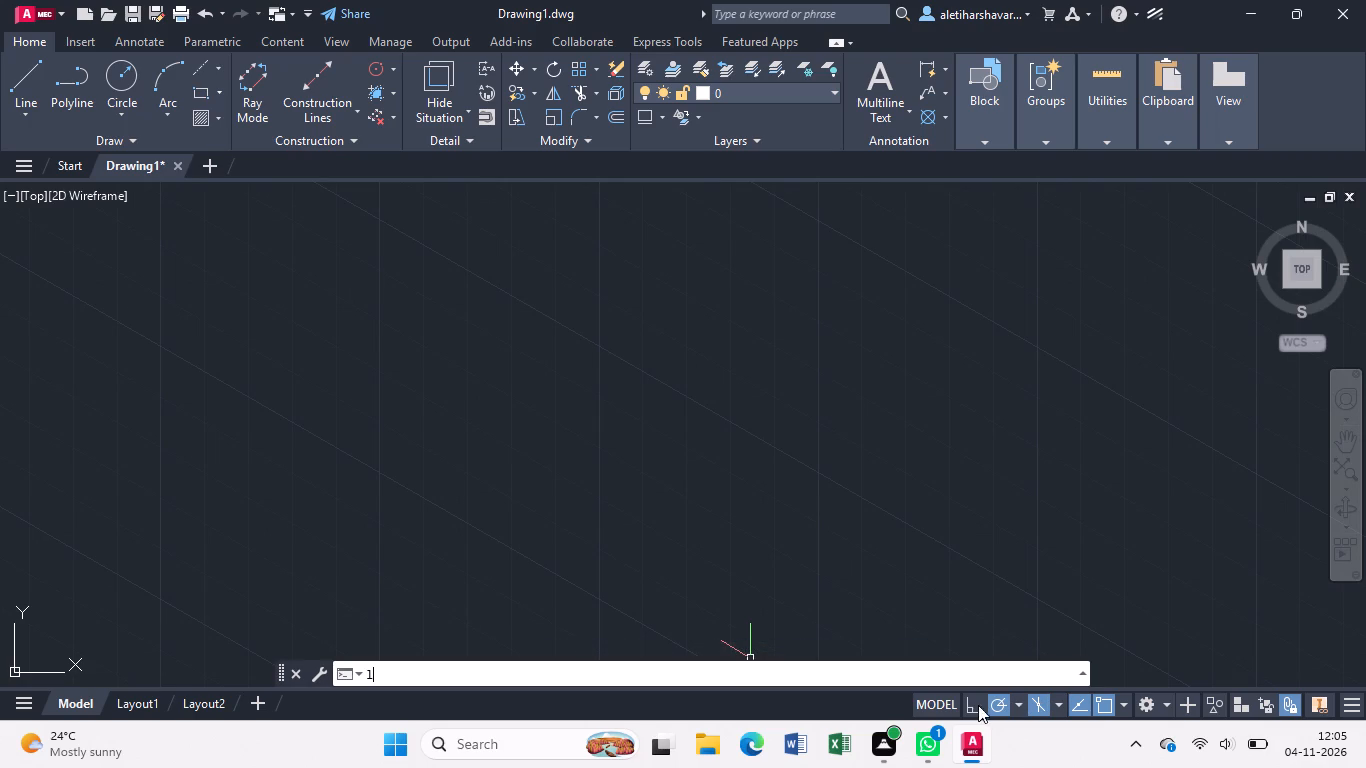
{"action": "key", "text": "Return"}
{"action": "left_click", "coordinate": [386, 481]}
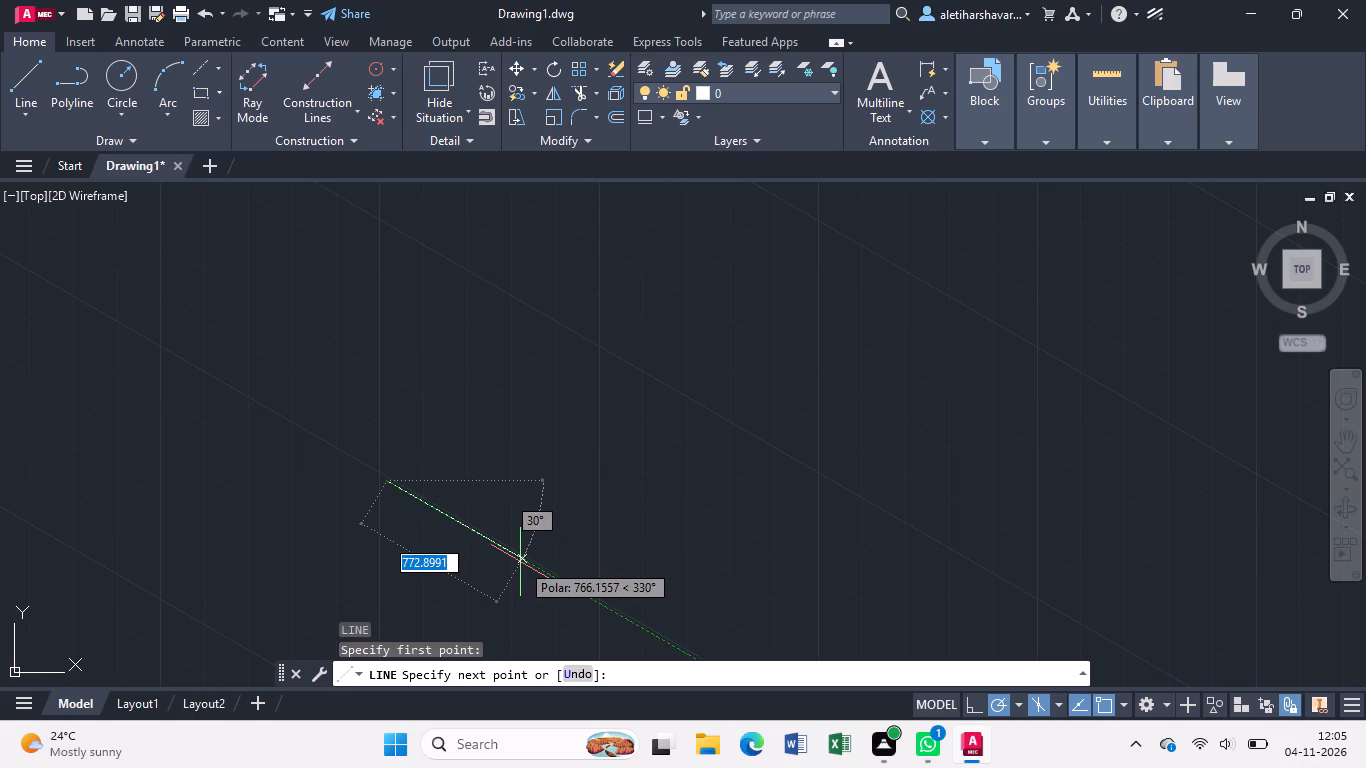
{"action": "type", "text": "50"}
{"action": "key", "text": "Return"}
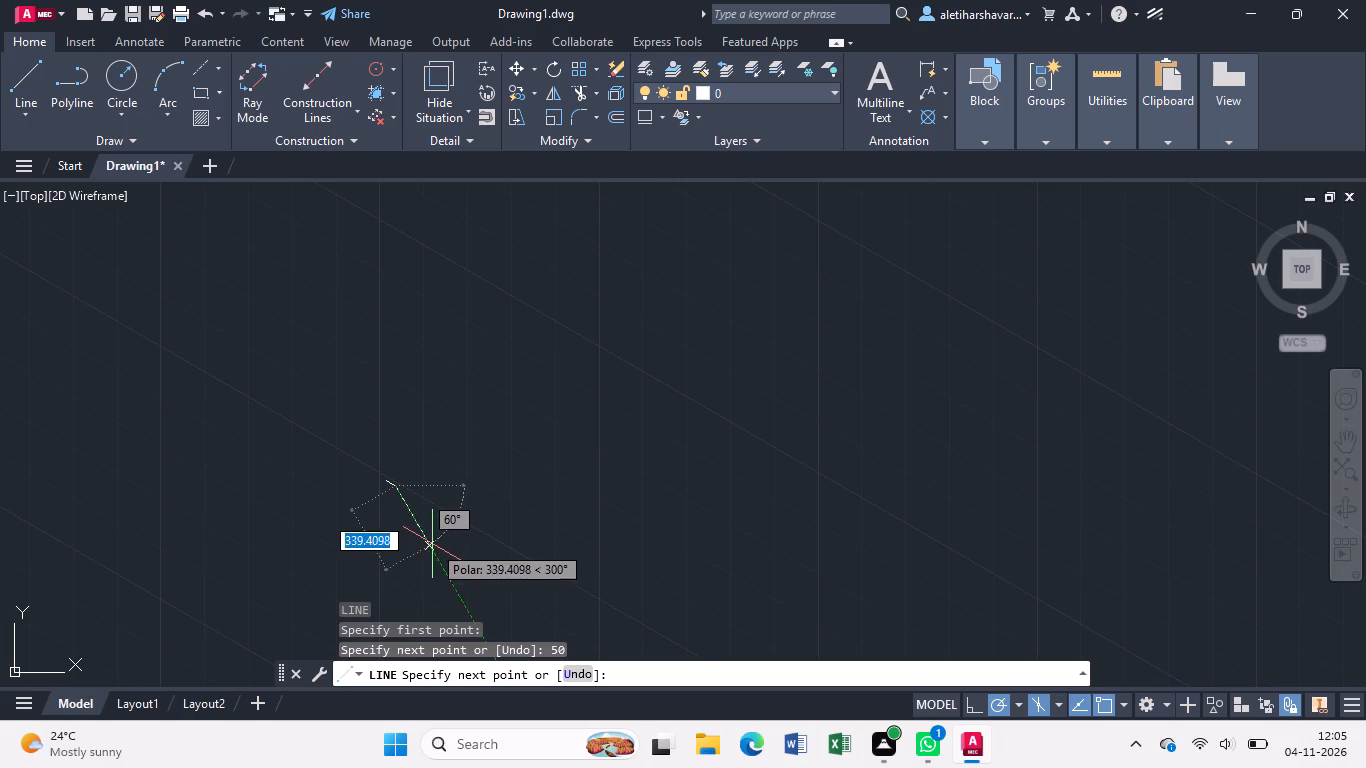
{"action": "key", "text": "Escape"}
From the lower end of the 50-unit line, draw a 90-unit line at 30° and a 10-unit line vertically upward.
{"action": "scroll", "coordinate": [404, 504], "scroll_direction": "up", "scroll_amount": 4}
{"action": "middle_click_drag", "start_coordinate": [322, 410], "coordinate": [519, 596]}
{"action": "scroll", "coordinate": [513, 586], "scroll_direction": "up", "scroll_amount": 1}
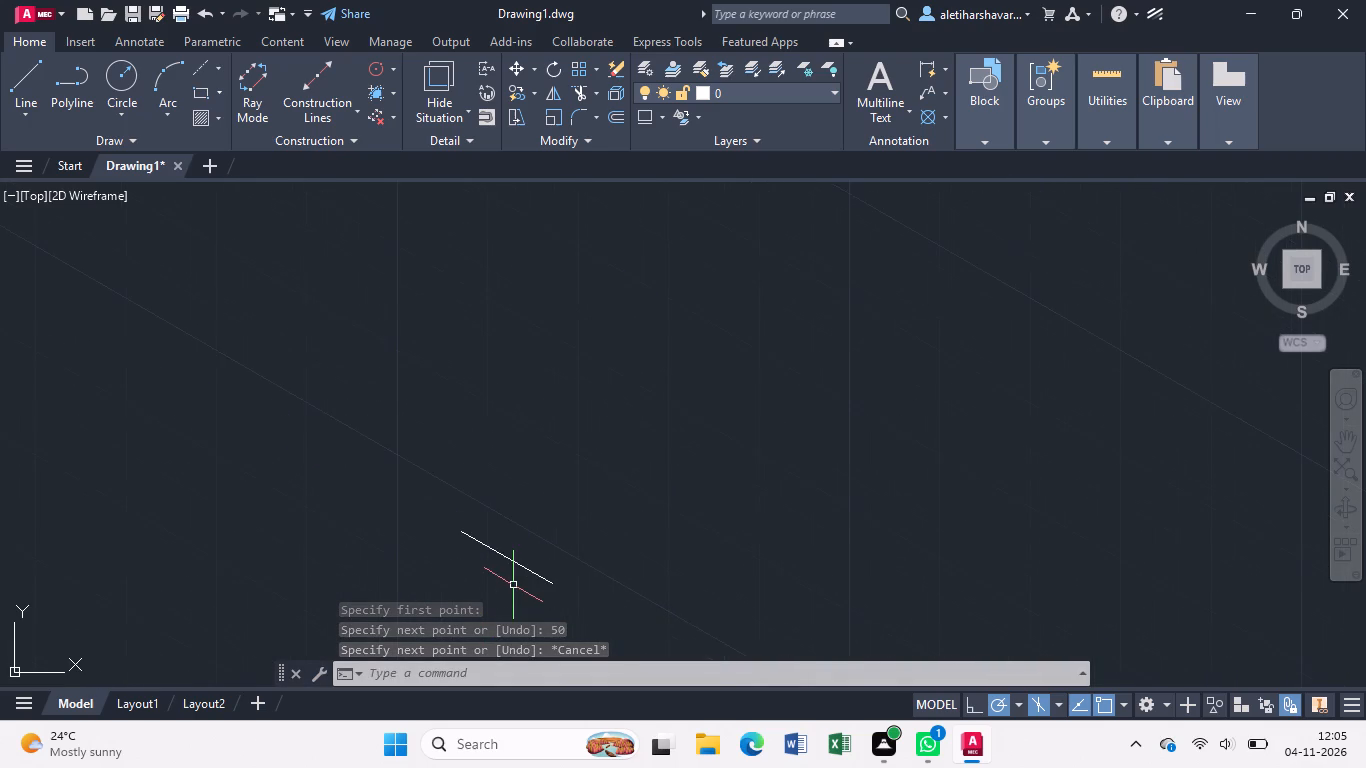
{"action": "scroll", "coordinate": [513, 584], "scroll_direction": "up", "scroll_amount": 1}
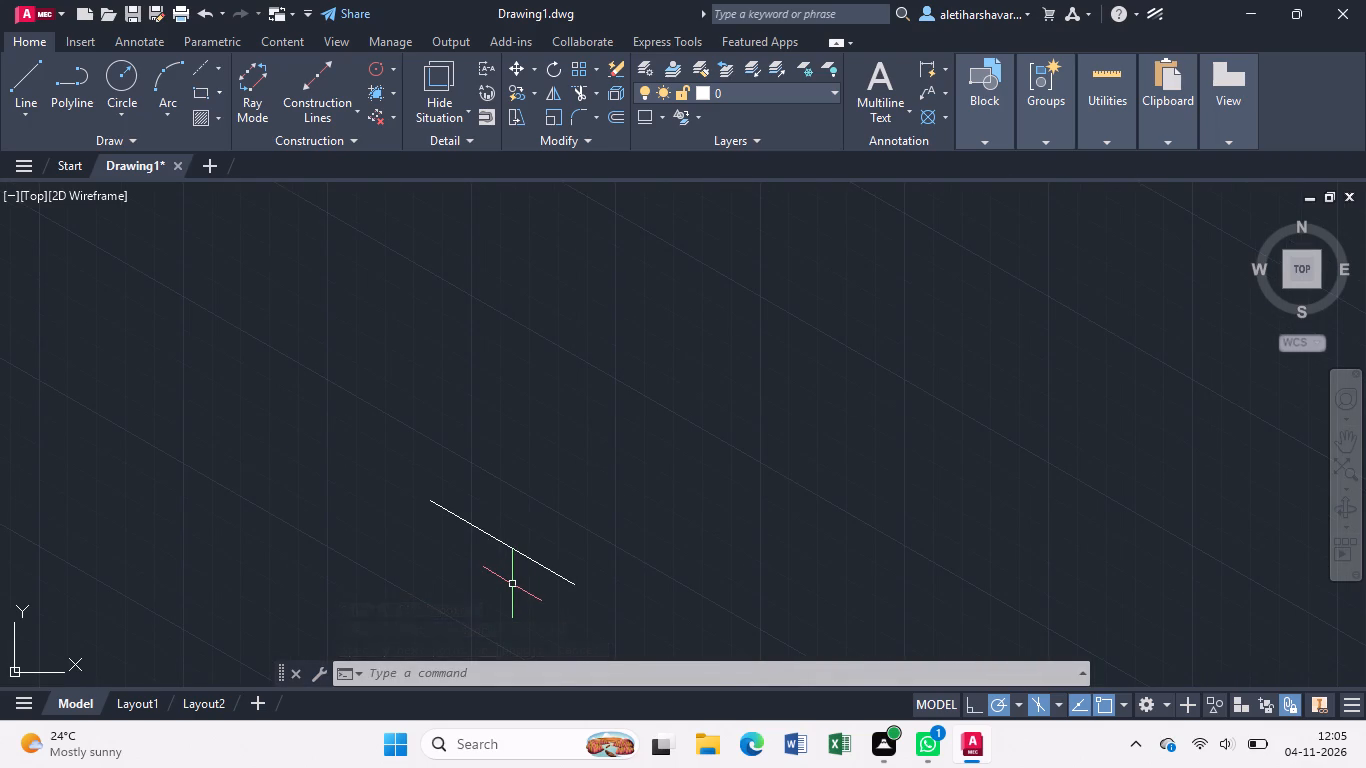
{"action": "key", "text": "l"}
{"action": "key", "text": "Return"}
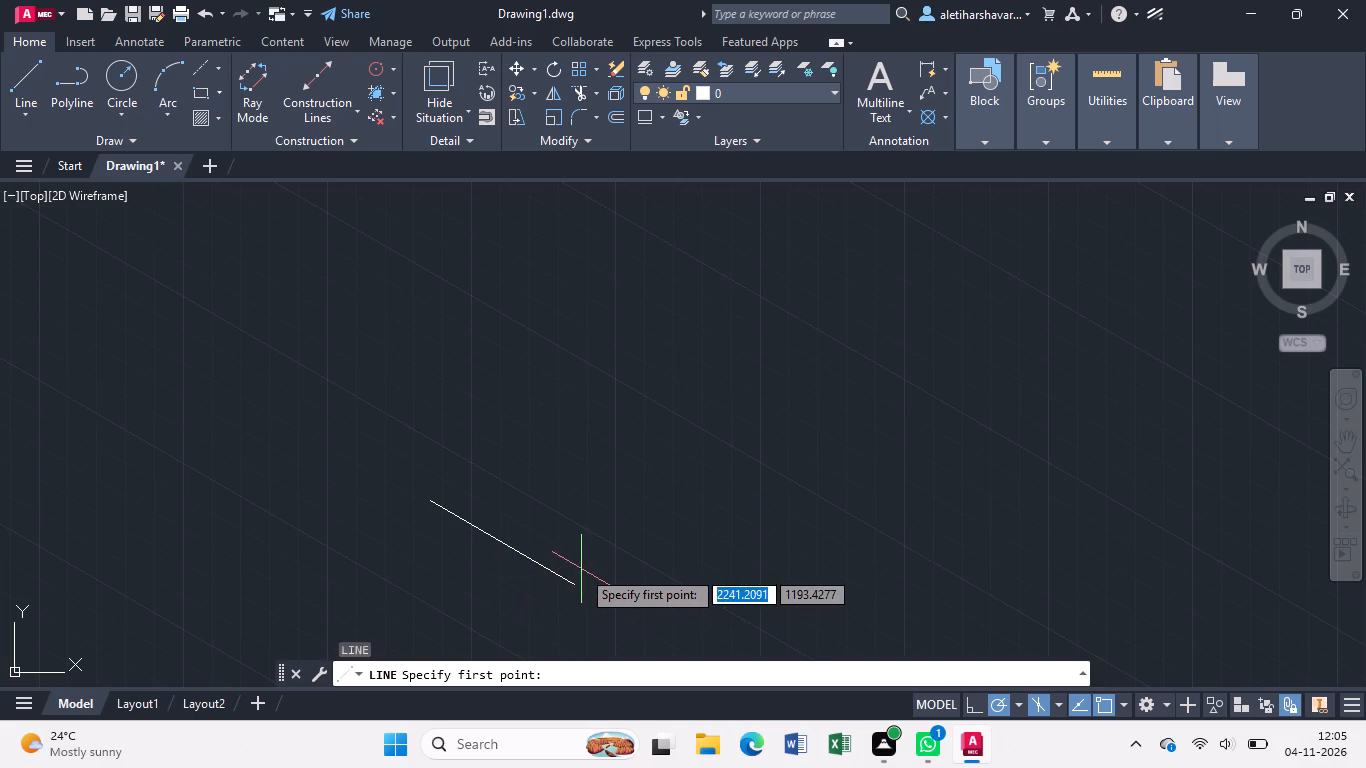
{"action": "left_click", "coordinate": [574, 582]}
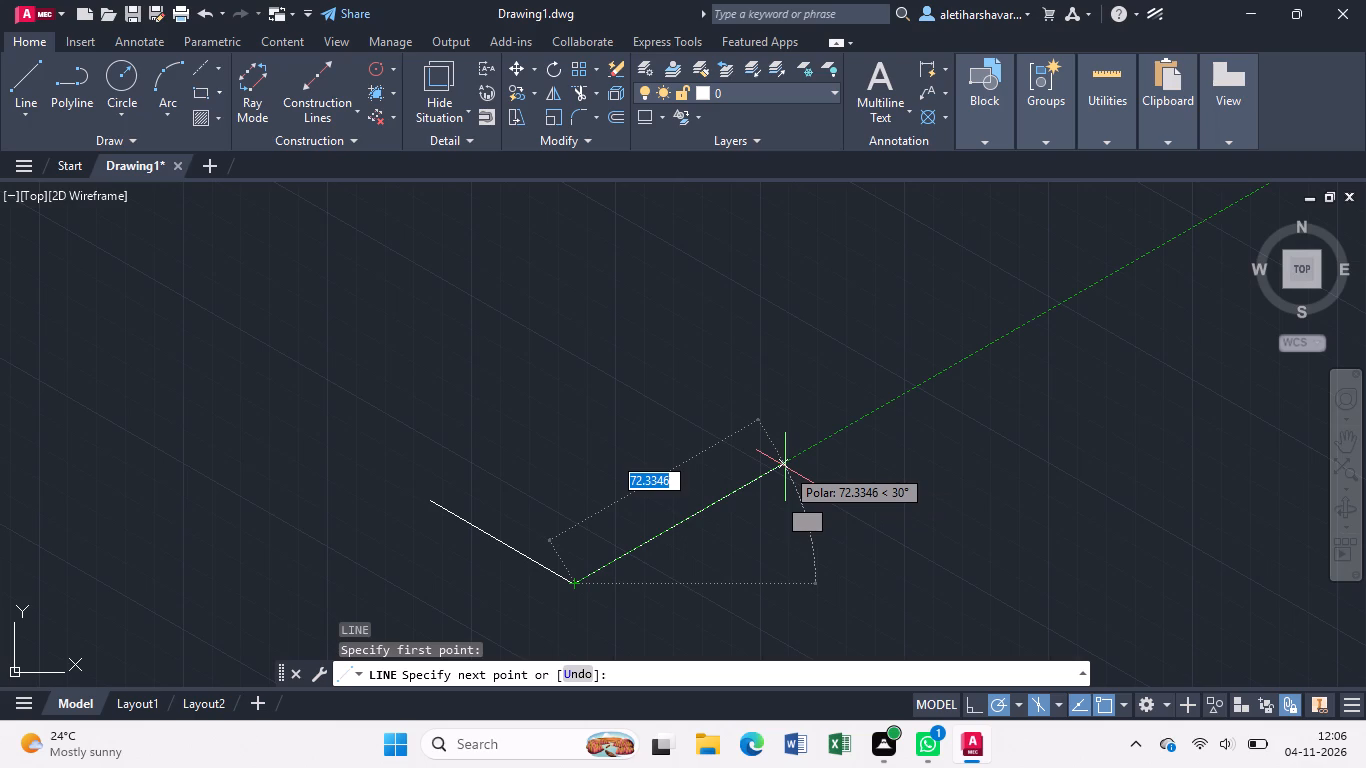
{"action": "type", "text": "90"}
{"action": "key", "text": "Return"}
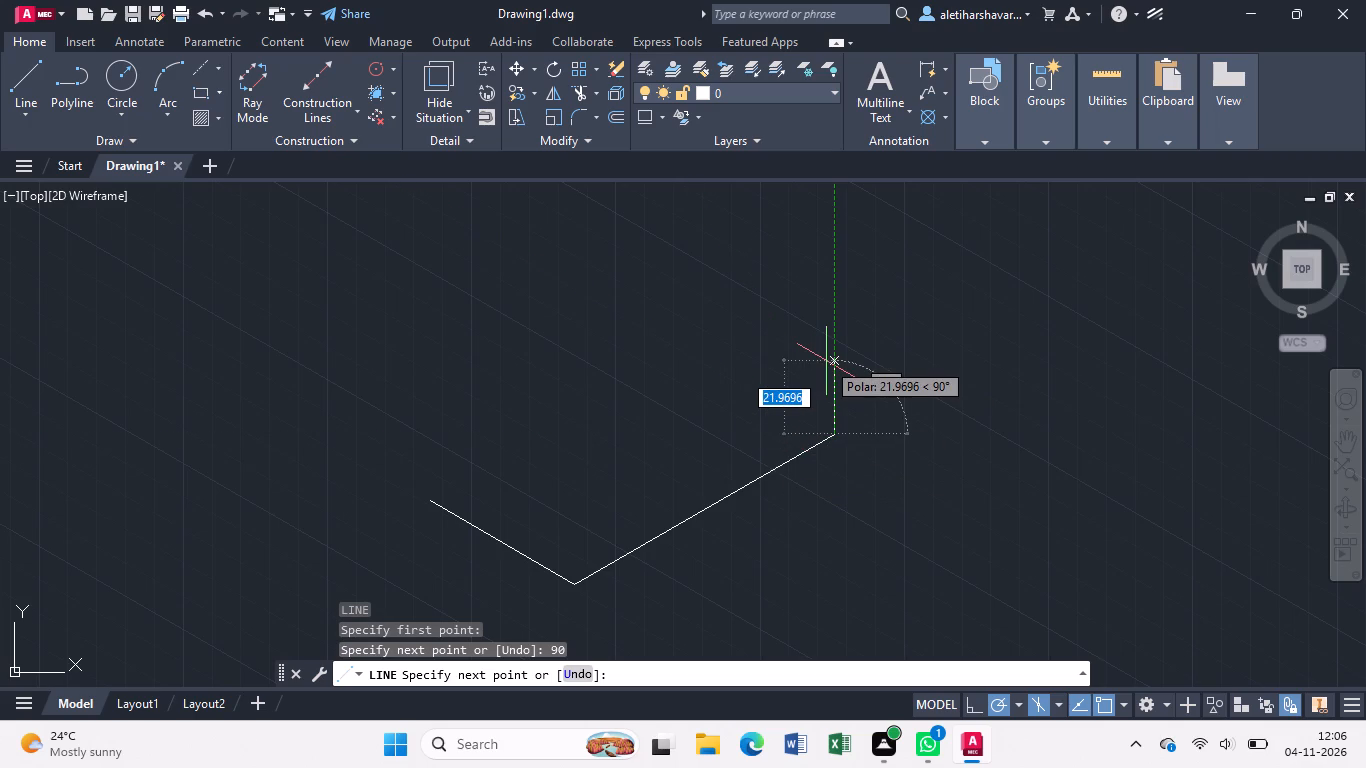
{"action": "key", "text": "1"}
{"action": "key", "text": "0"}
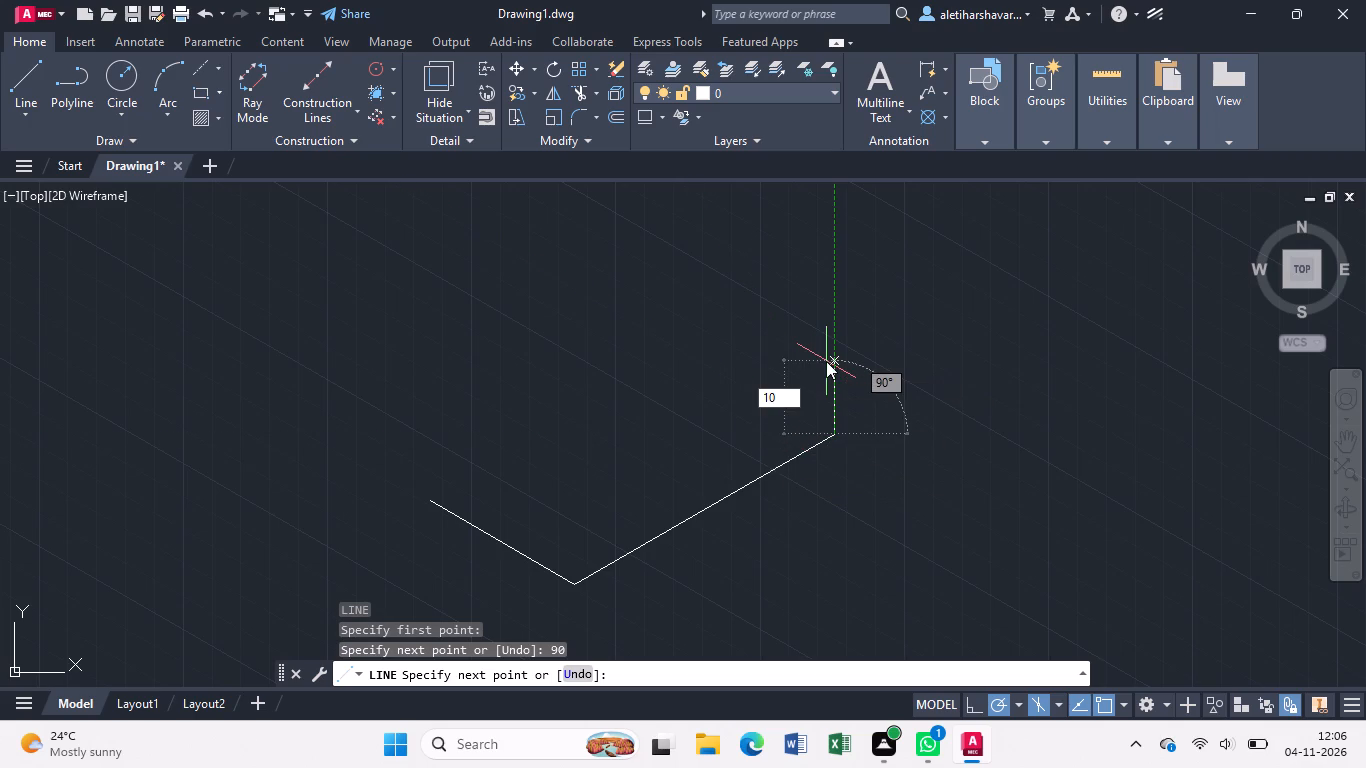
{"action": "key", "text": "Return"}
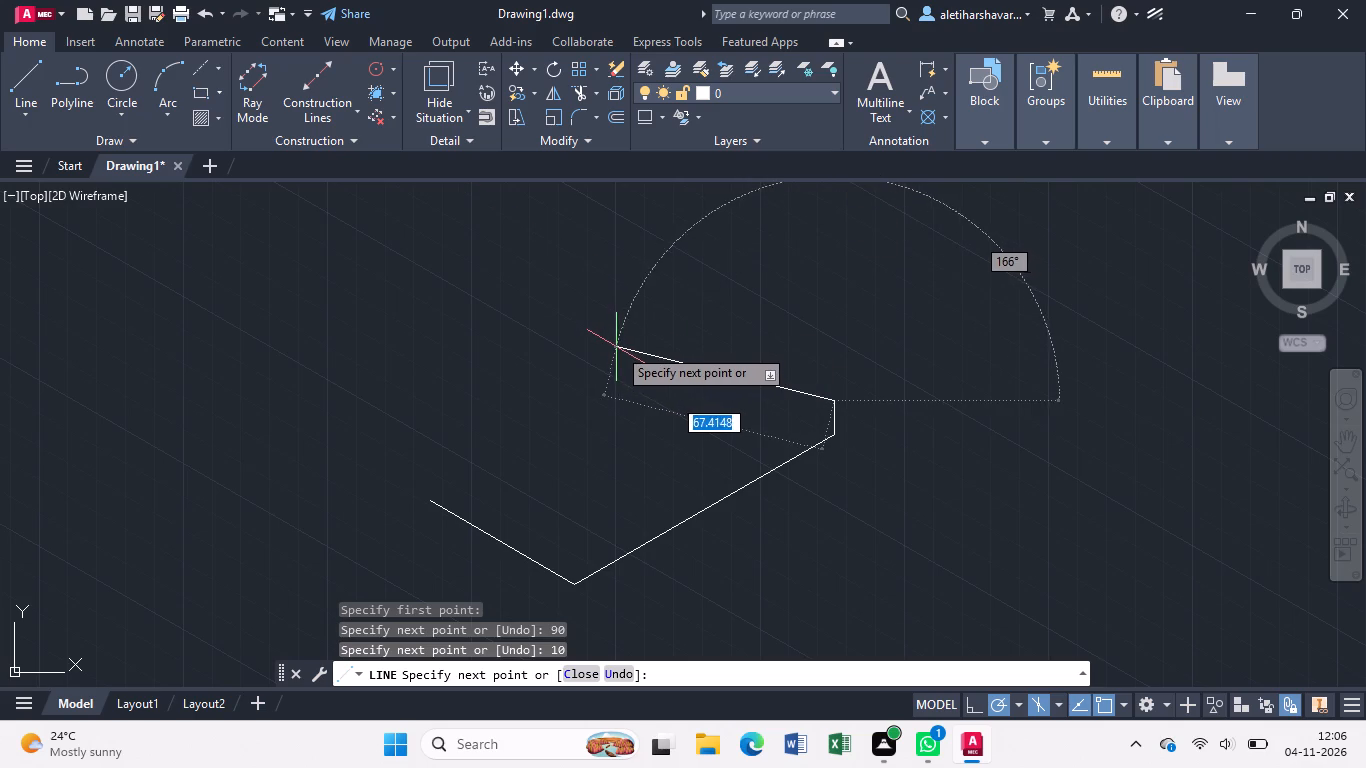
{"action": "key", "text": "Escape"}
Complete the left end face with a 10-unit vertical, a 50-unit top edge at 330°, and a vertical down to the bottom corner.
{"action": "key", "text": "l"}
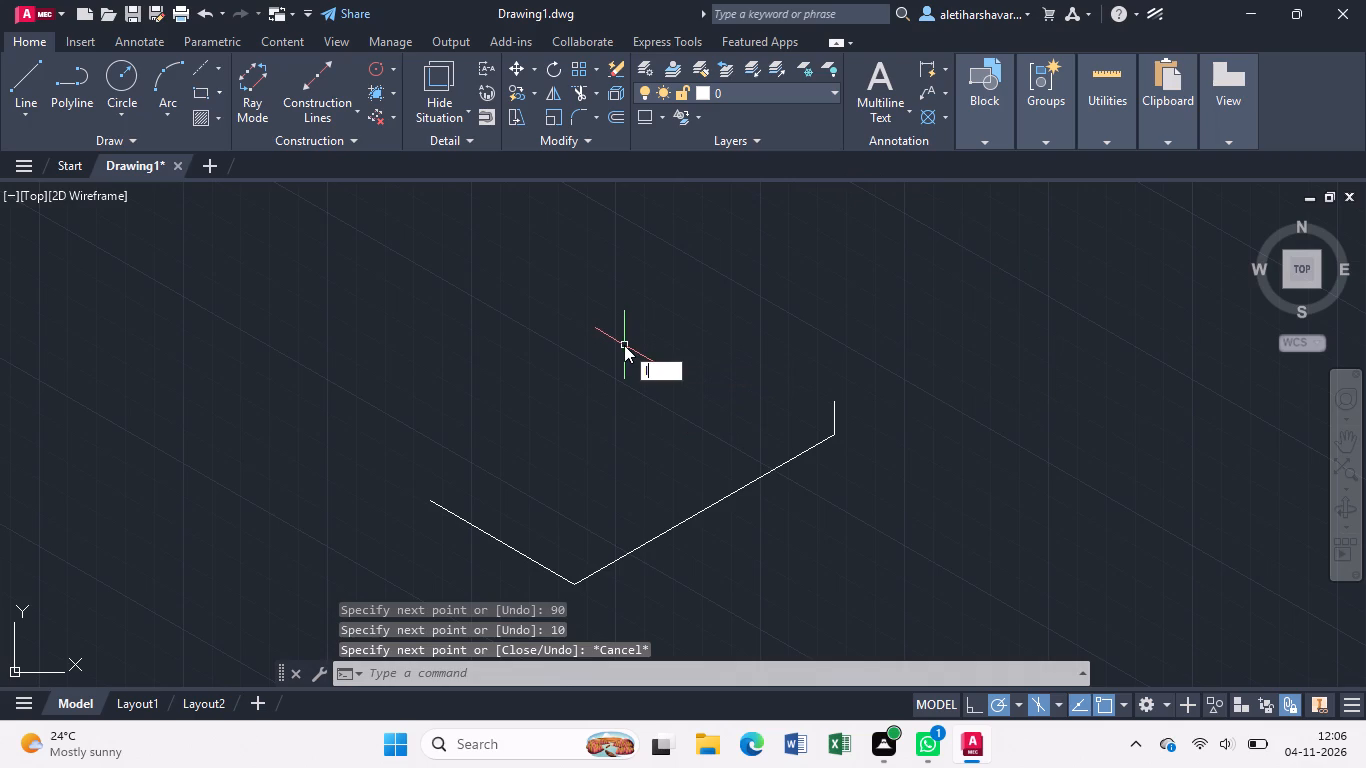
{"action": "key", "text": "Return"}
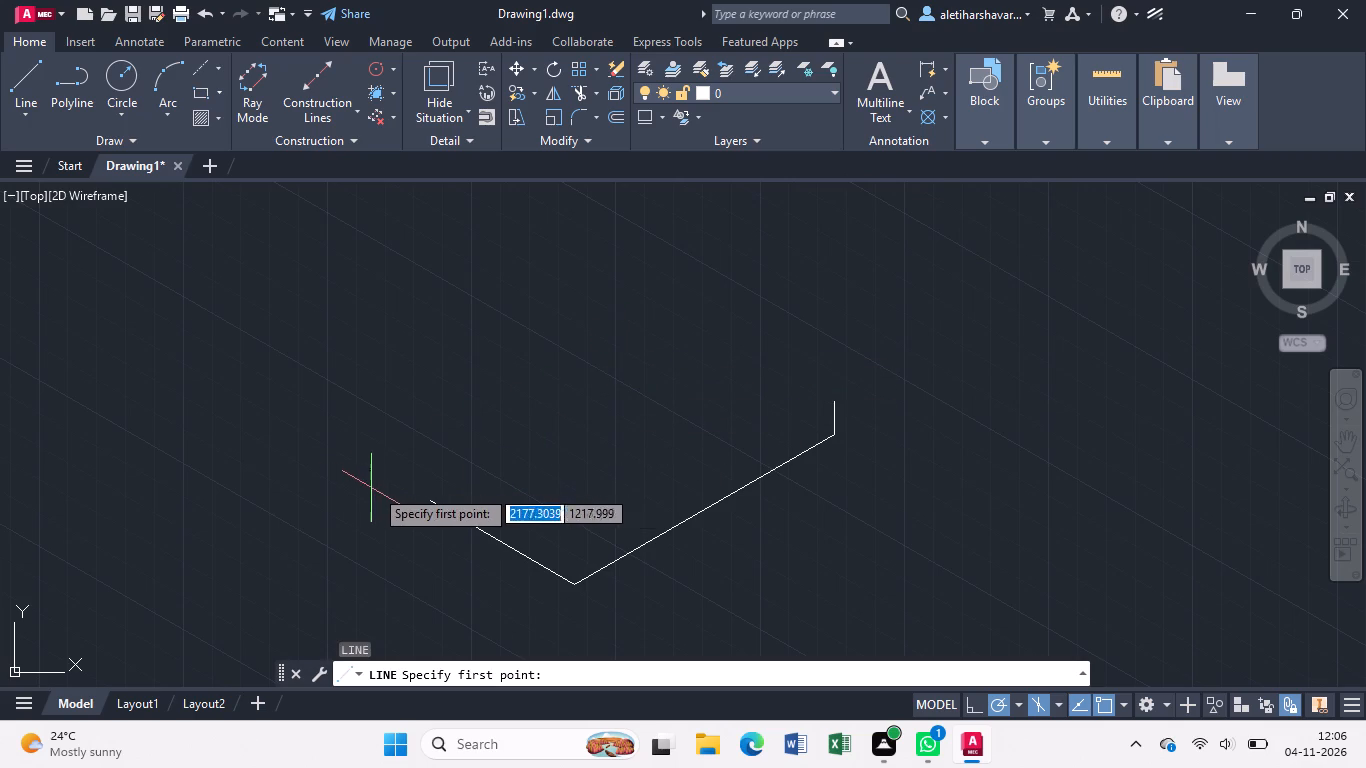
{"action": "left_click", "coordinate": [435, 500]}
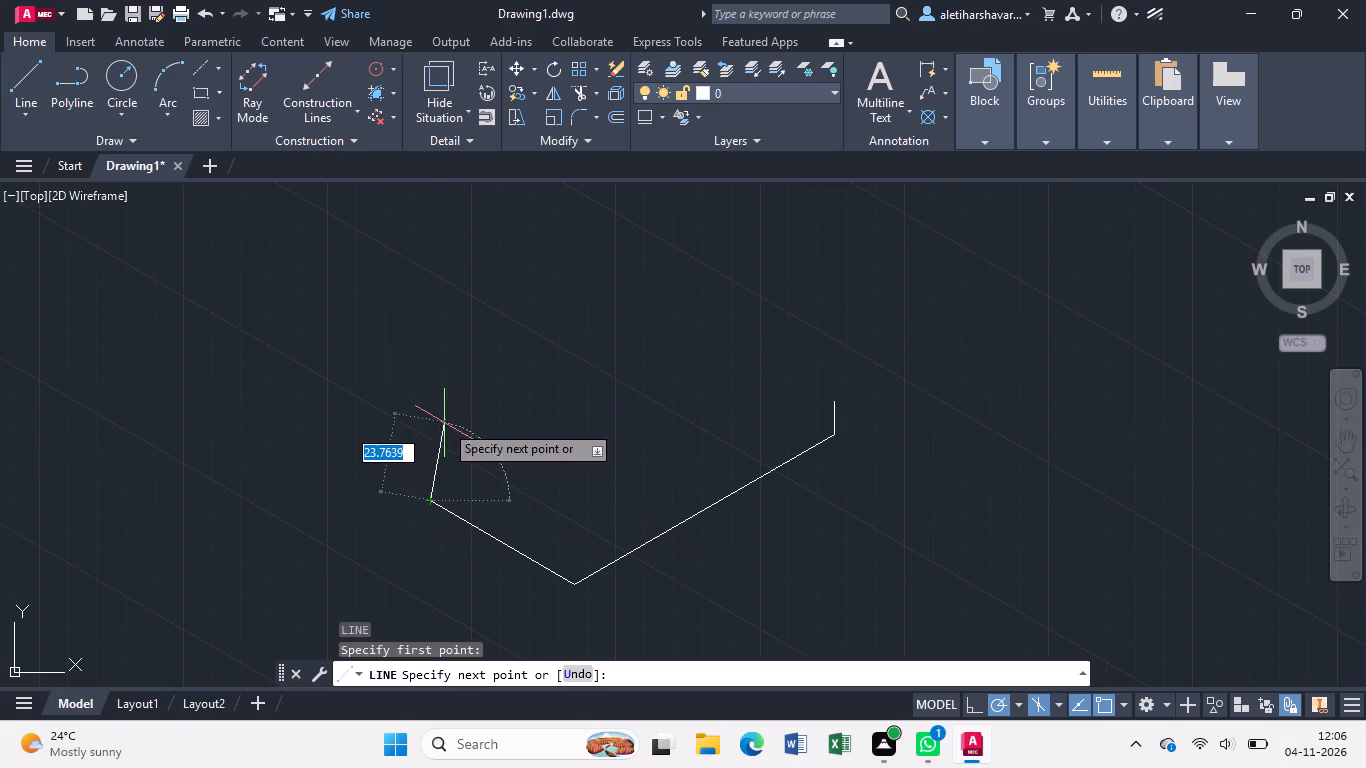
{"action": "key", "text": "1"}
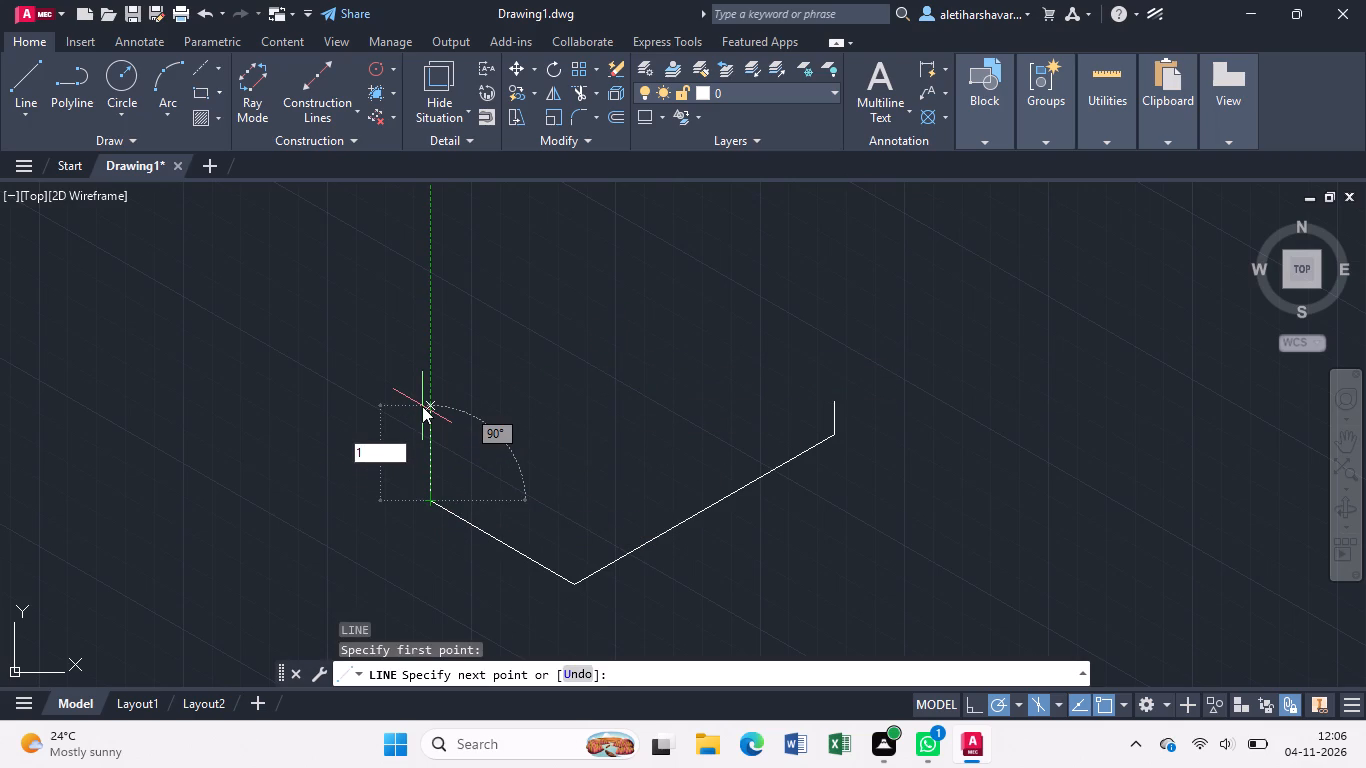
{"action": "key", "text": "0"}
{"action": "key", "text": "Return"}
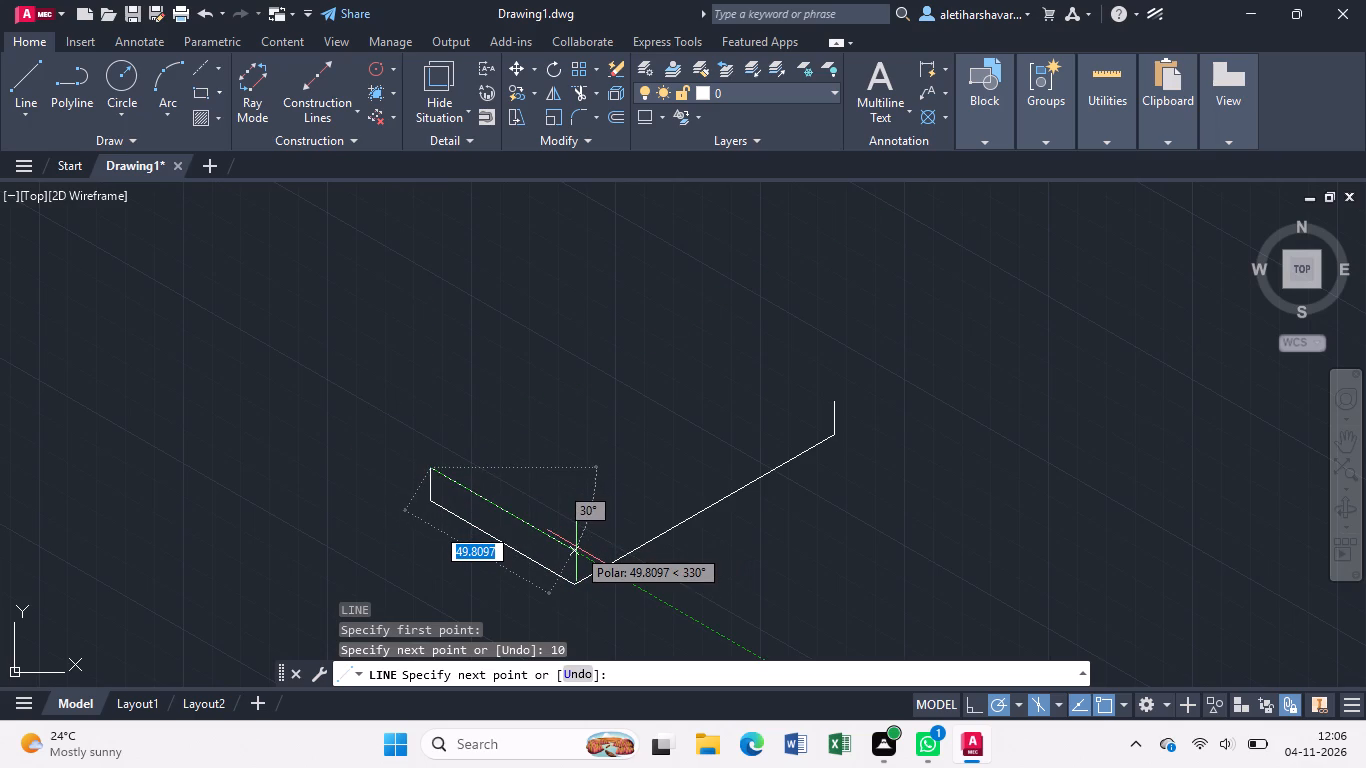
{"action": "key", "text": "5"}
{"action": "key", "text": "0"}
{"action": "key", "text": "Return"}
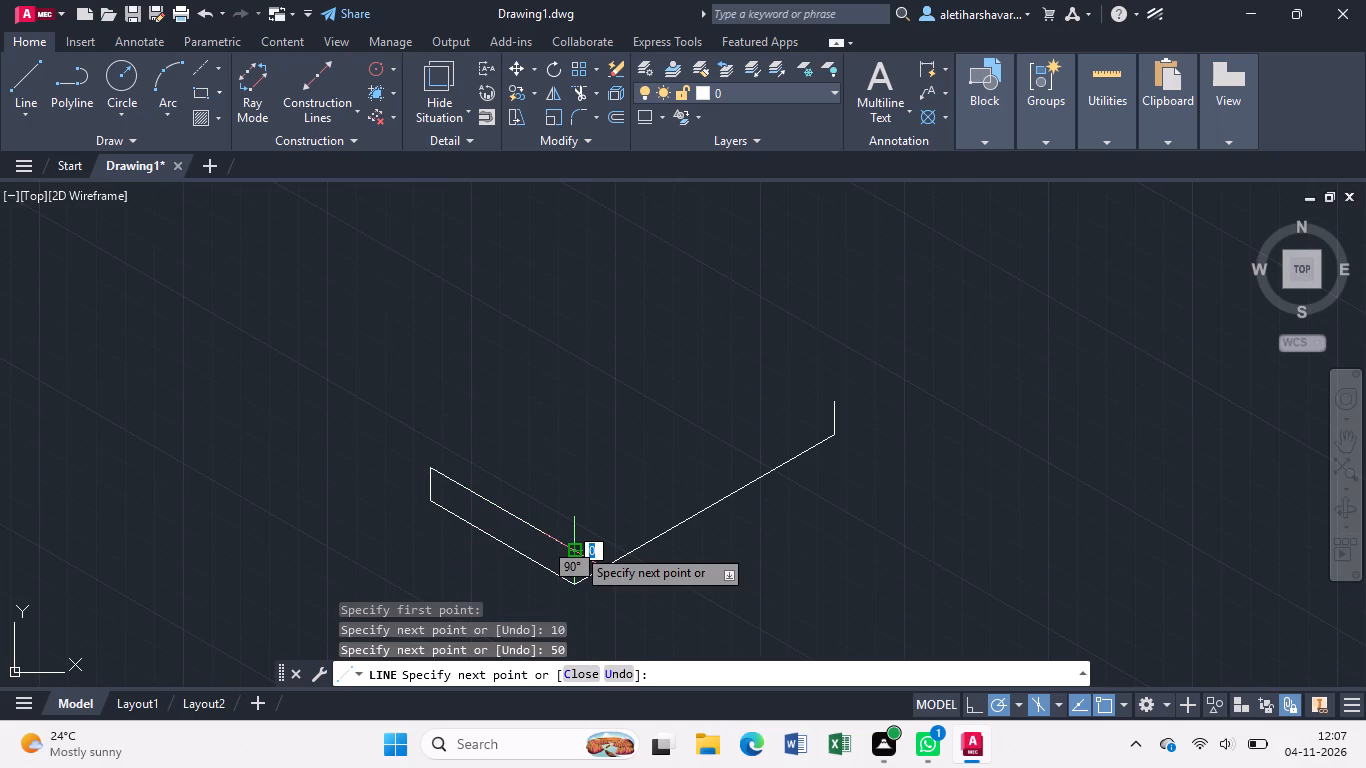
{"action": "left_click", "coordinate": [577, 582]}
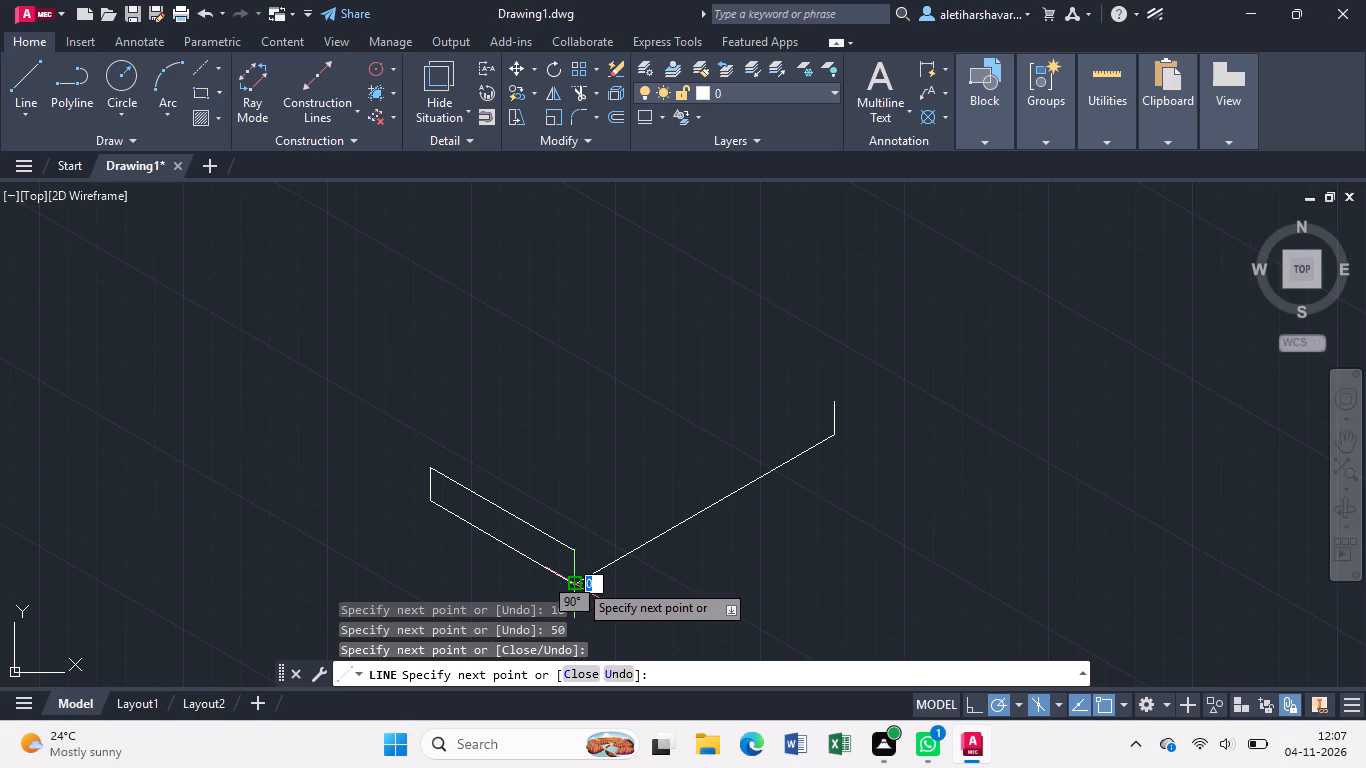
{"action": "key", "text": "Escape"}
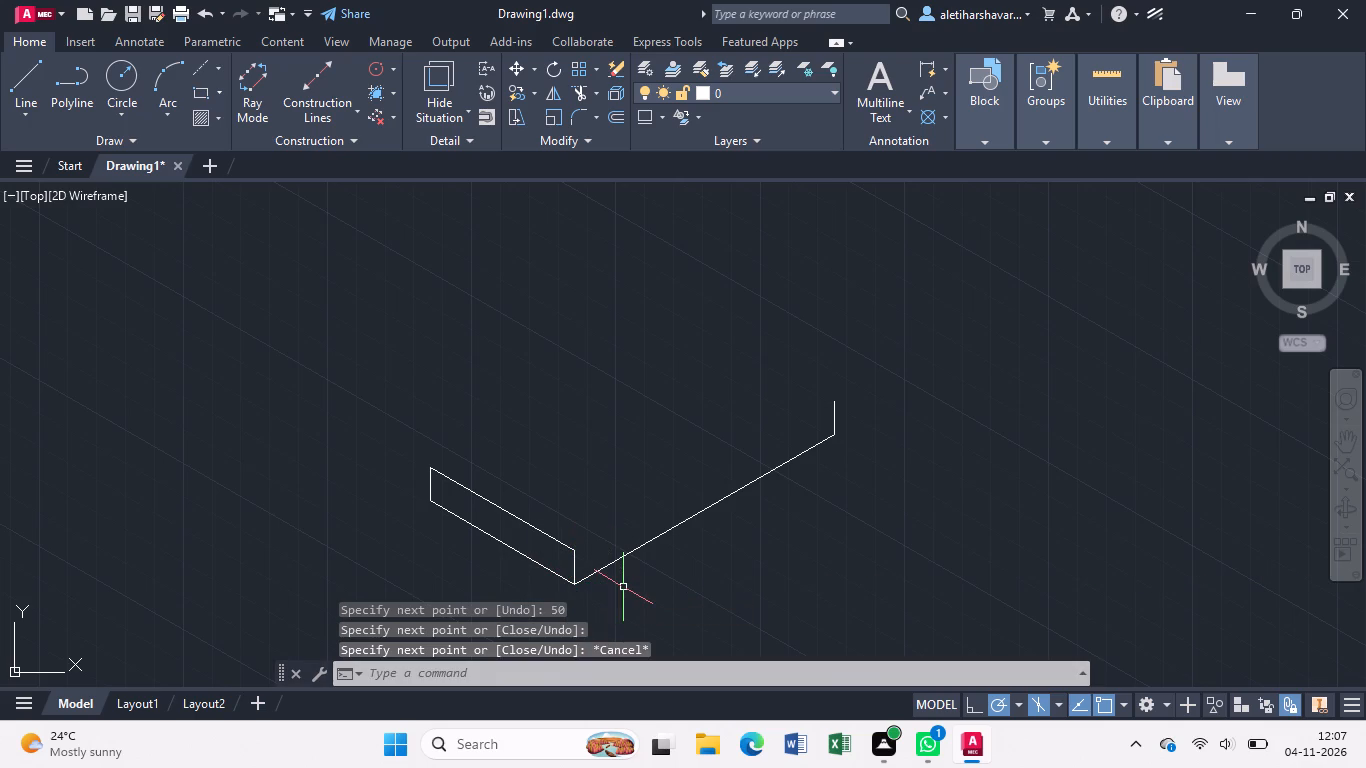
Draw an isocircle of radius 20 on the right isoplane, centred on the midpoint of the 90-unit bottom edge.
{"action": "key", "text": "e"}
{"action": "type", "text": "ll"}
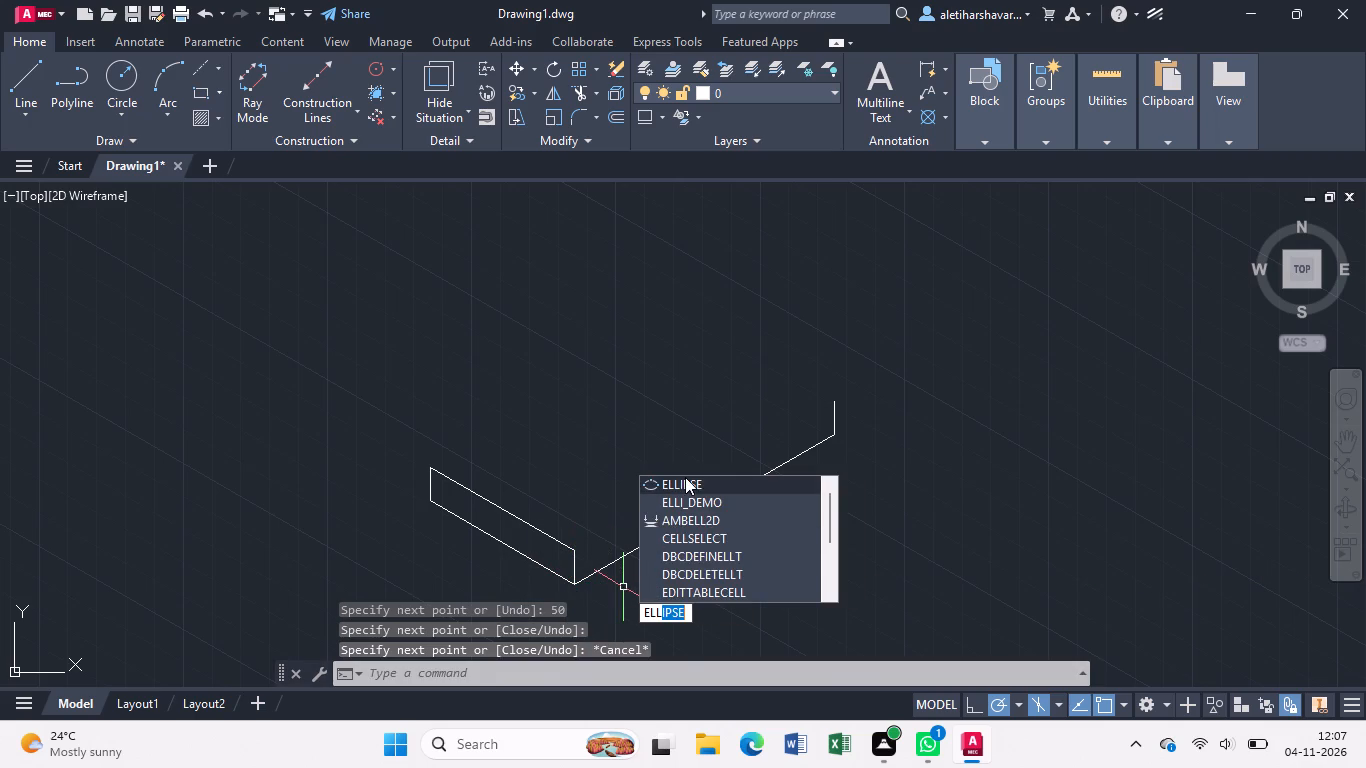
{"action": "left_click", "coordinate": [685, 477]}
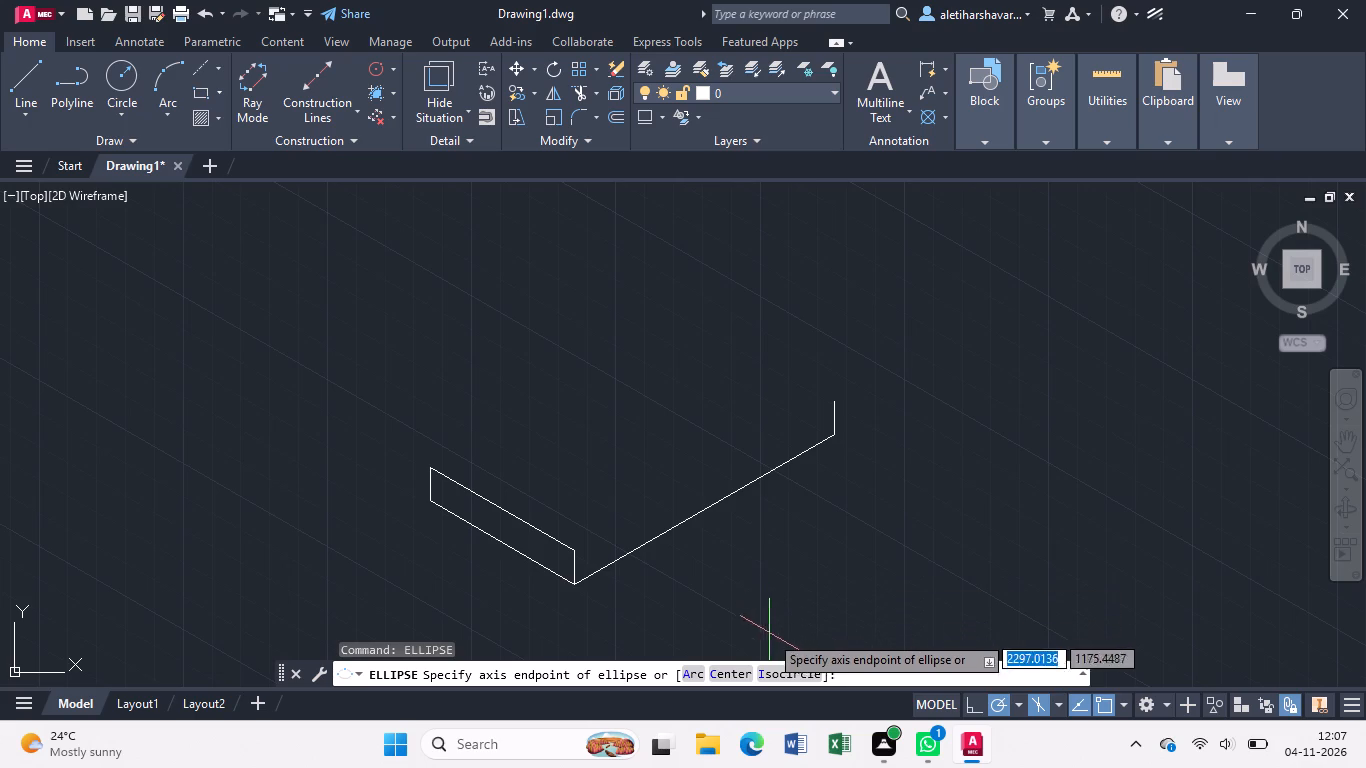
{"action": "left_click", "coordinate": [793, 679]}
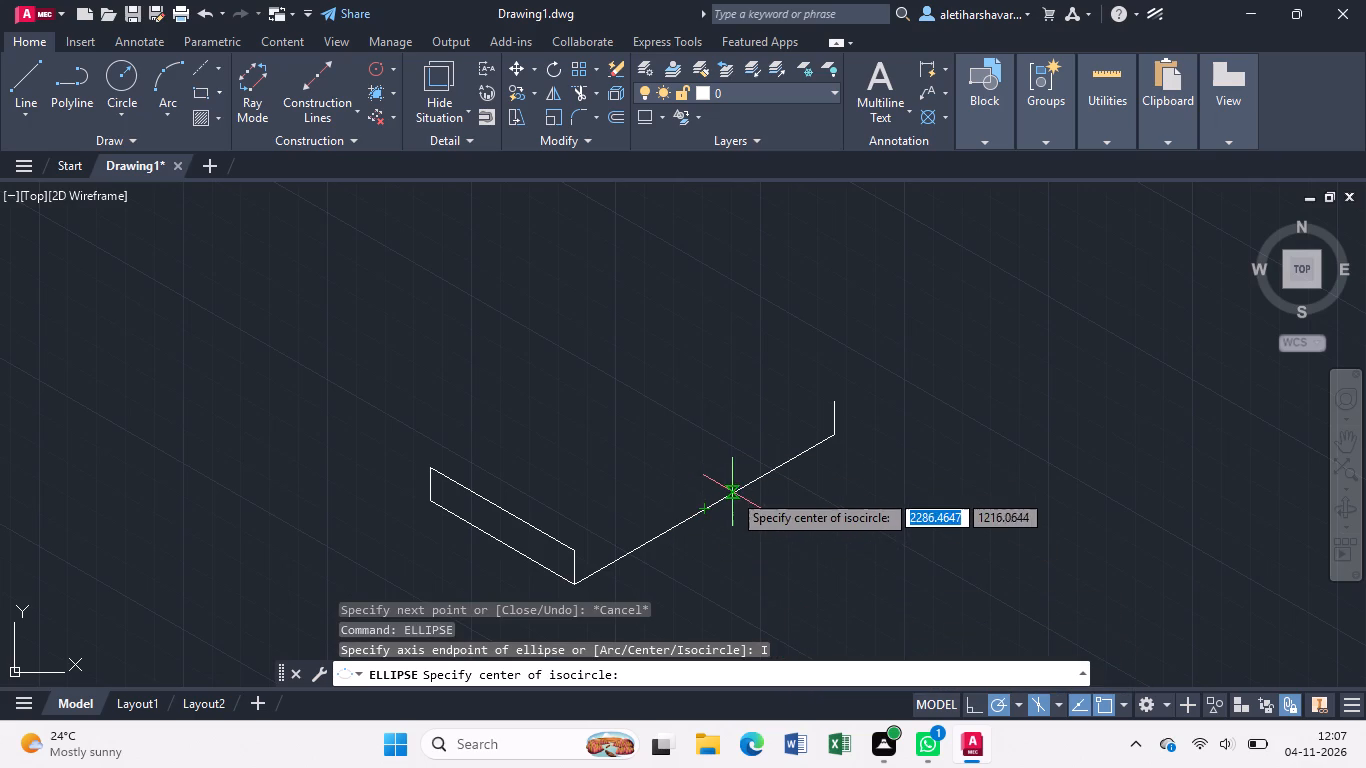
{"action": "left_click", "coordinate": [707, 514]}
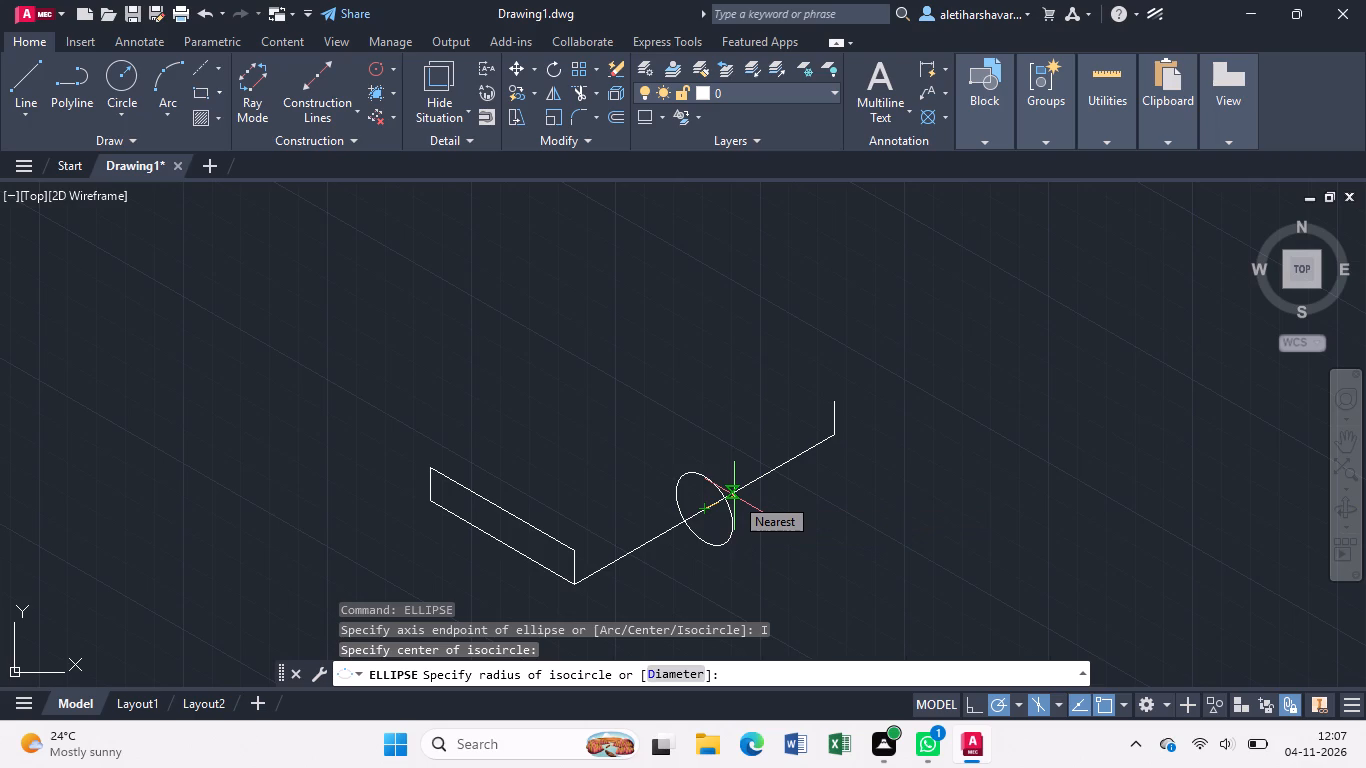
{"action": "key", "text": "ctrl+F5"}
{"action": "key", "text": "ctrl+F5"}
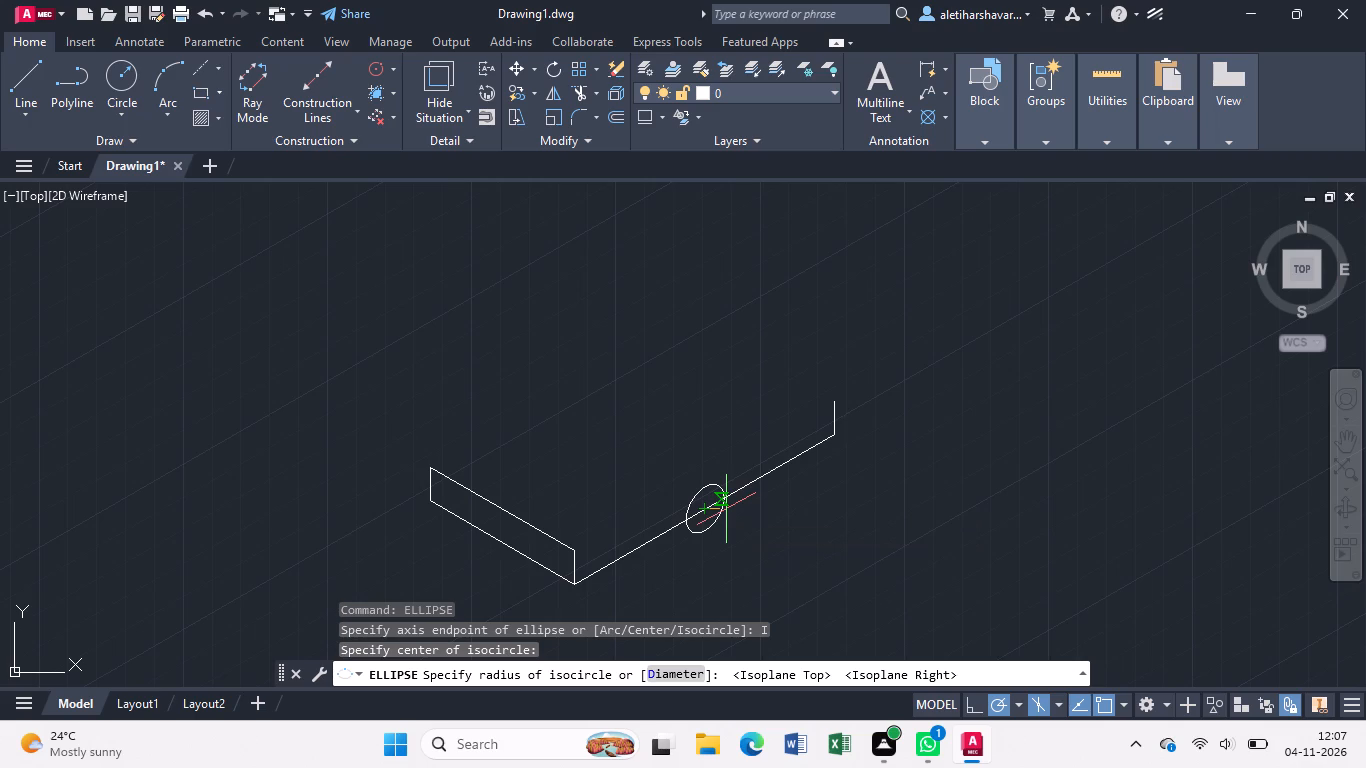
{"action": "key", "text": "2"}
{"action": "key", "text": "0"}
{"action": "key", "text": "Return"}
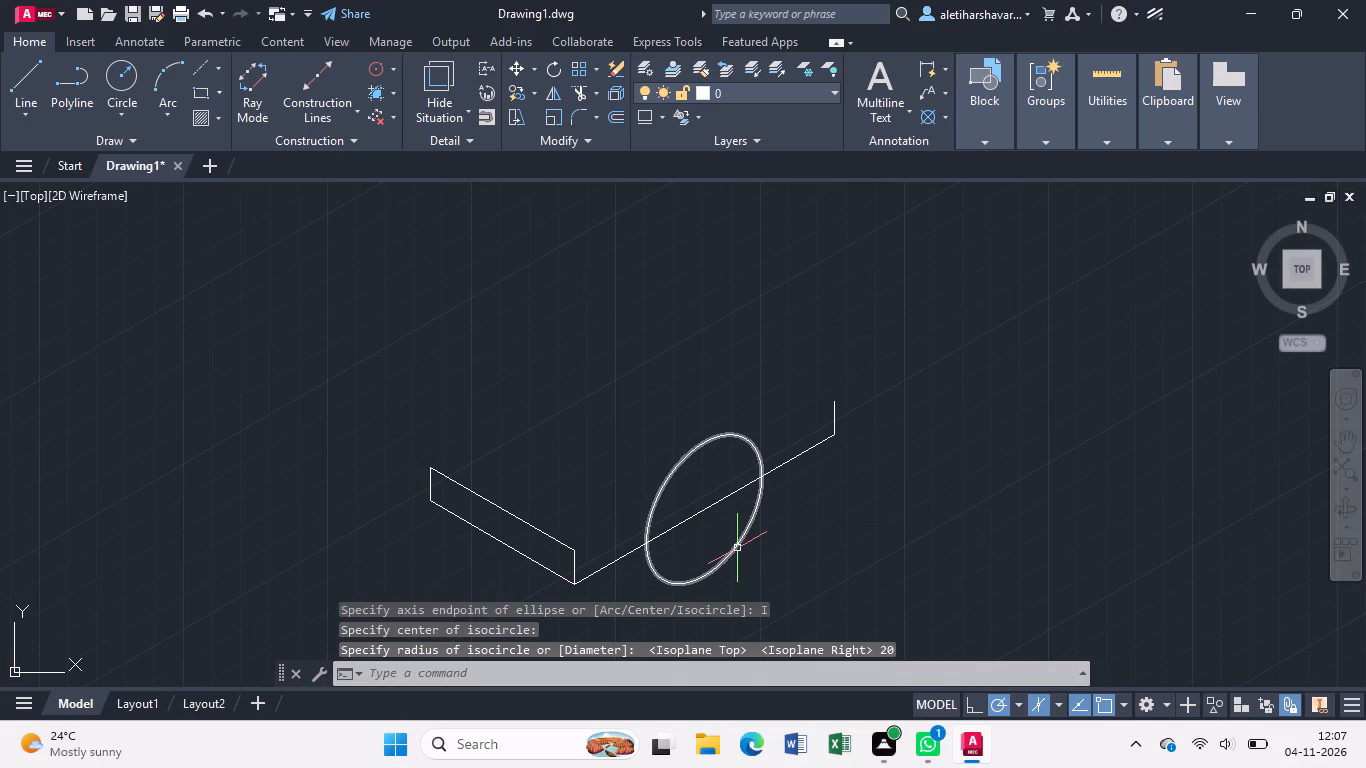
Trim away the isocircle's lower half and the bottom edge segment inside it, leaving an arched cutout.
{"action": "type", "text": "tr"}
{"action": "key", "text": "Return"}
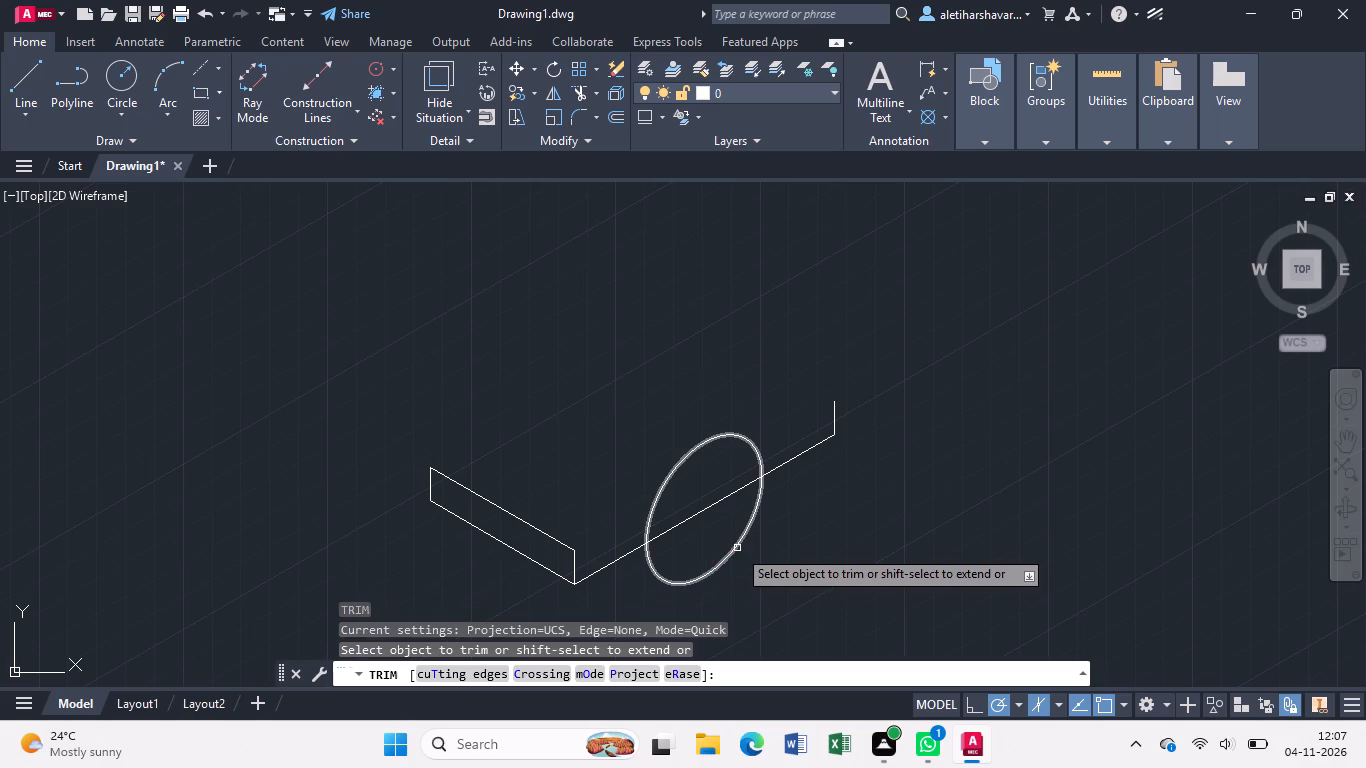
{"action": "left_click", "coordinate": [734, 548]}
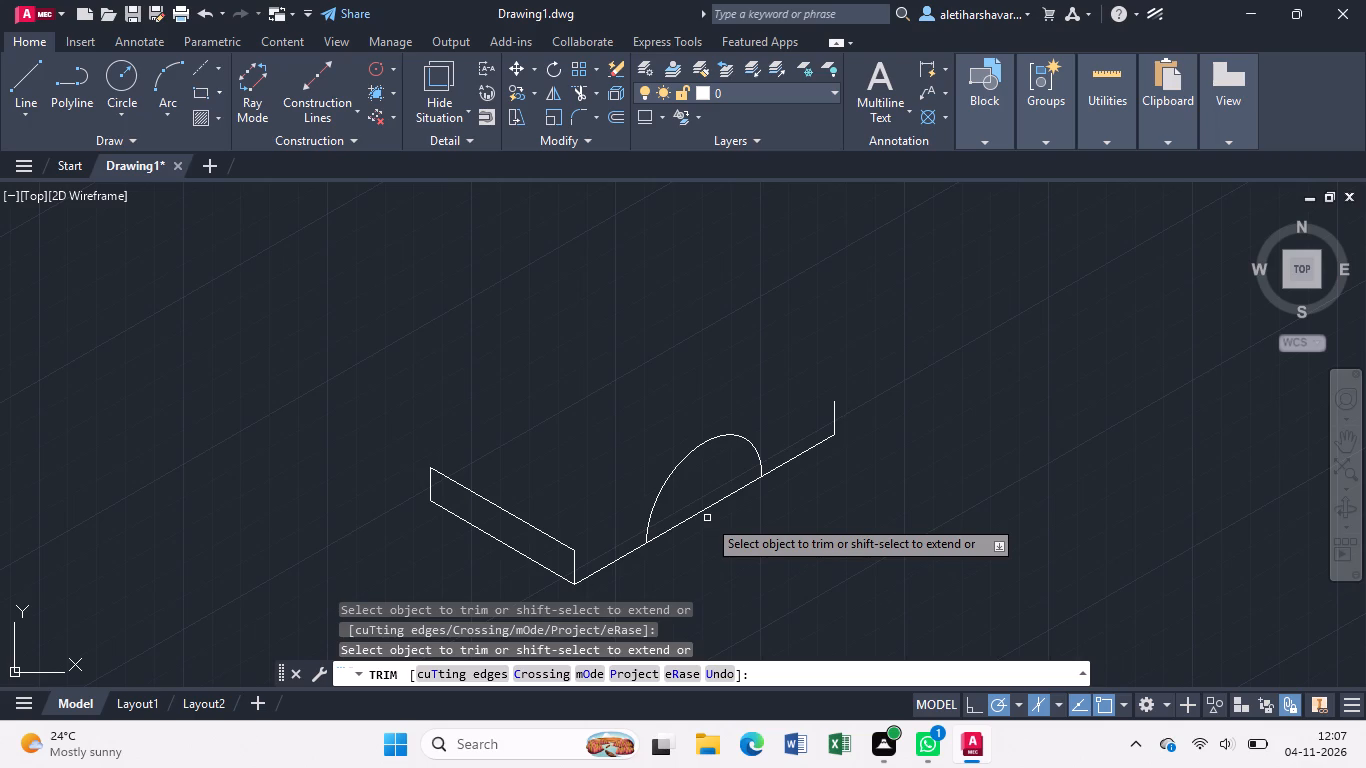
{"action": "left_click", "coordinate": [713, 506]}
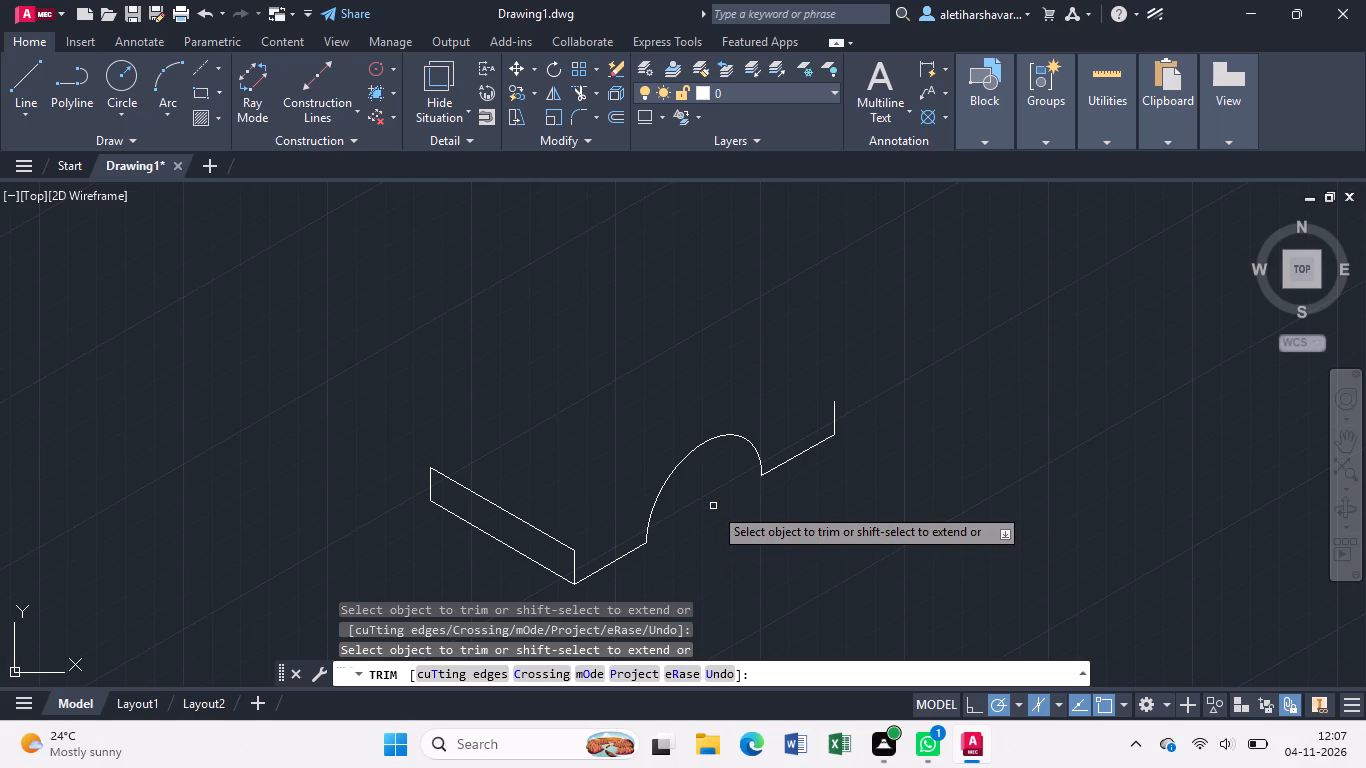
From the arch's centre, draw a 40-unit vertical line upward, a 30-unit line at 30°, and a 60-unit line back at 210°.
{"action": "key", "text": "Escape"}
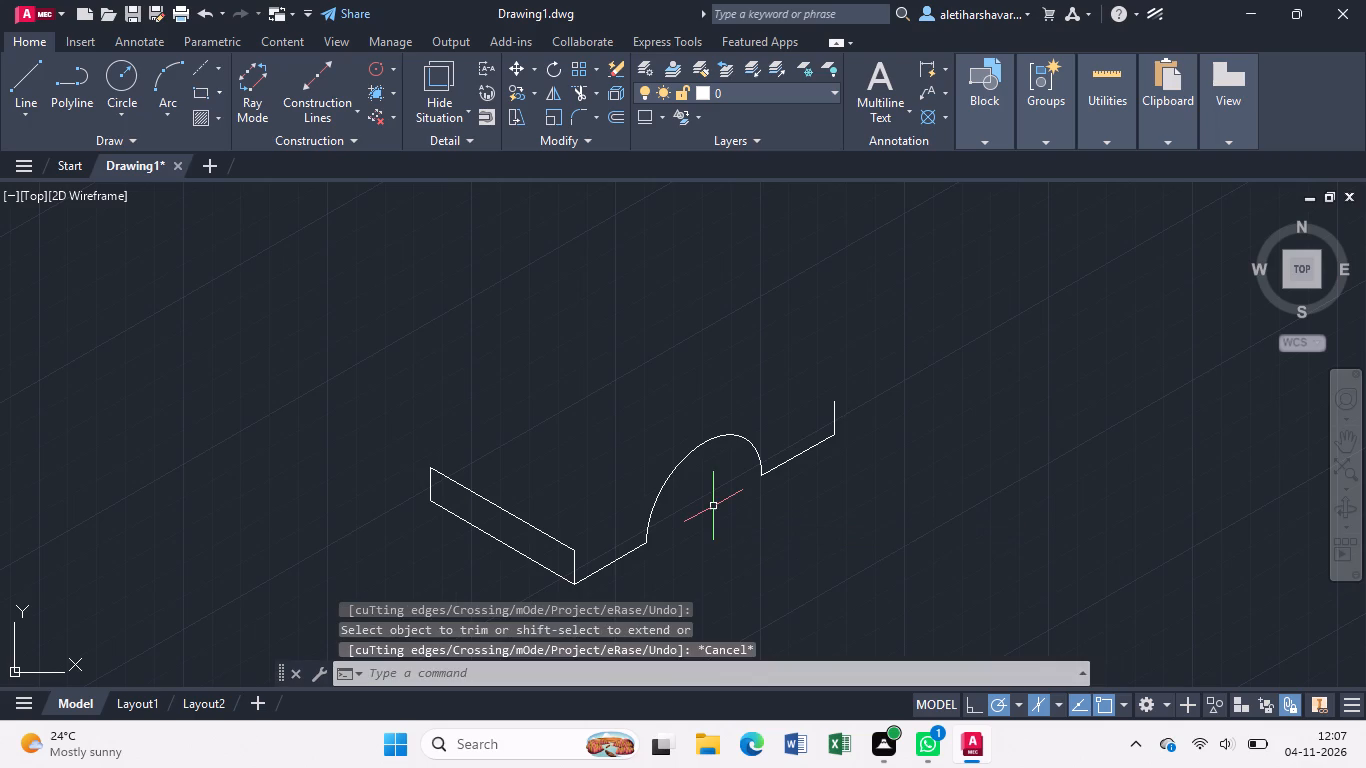
{"action": "key", "text": "l"}
{"action": "key", "text": "Return"}
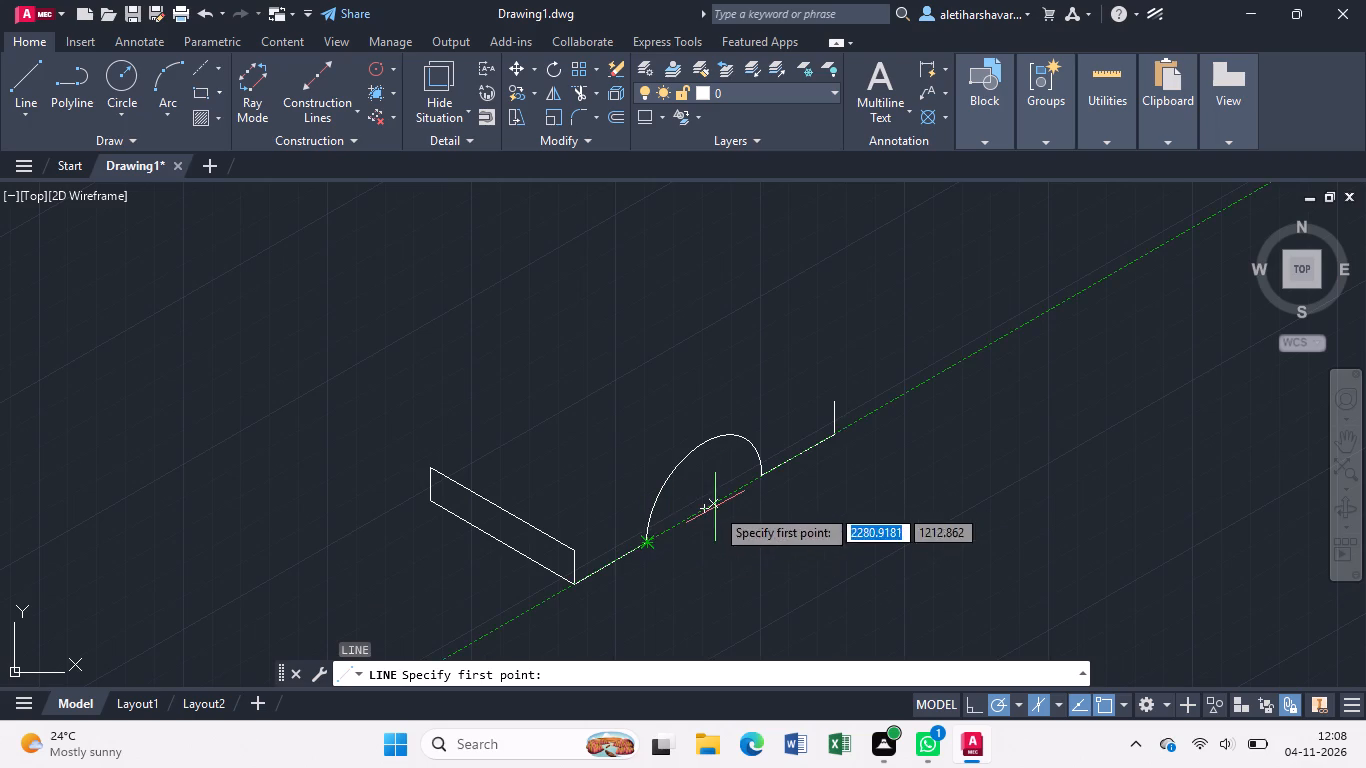
{"action": "left_click", "coordinate": [709, 510]}
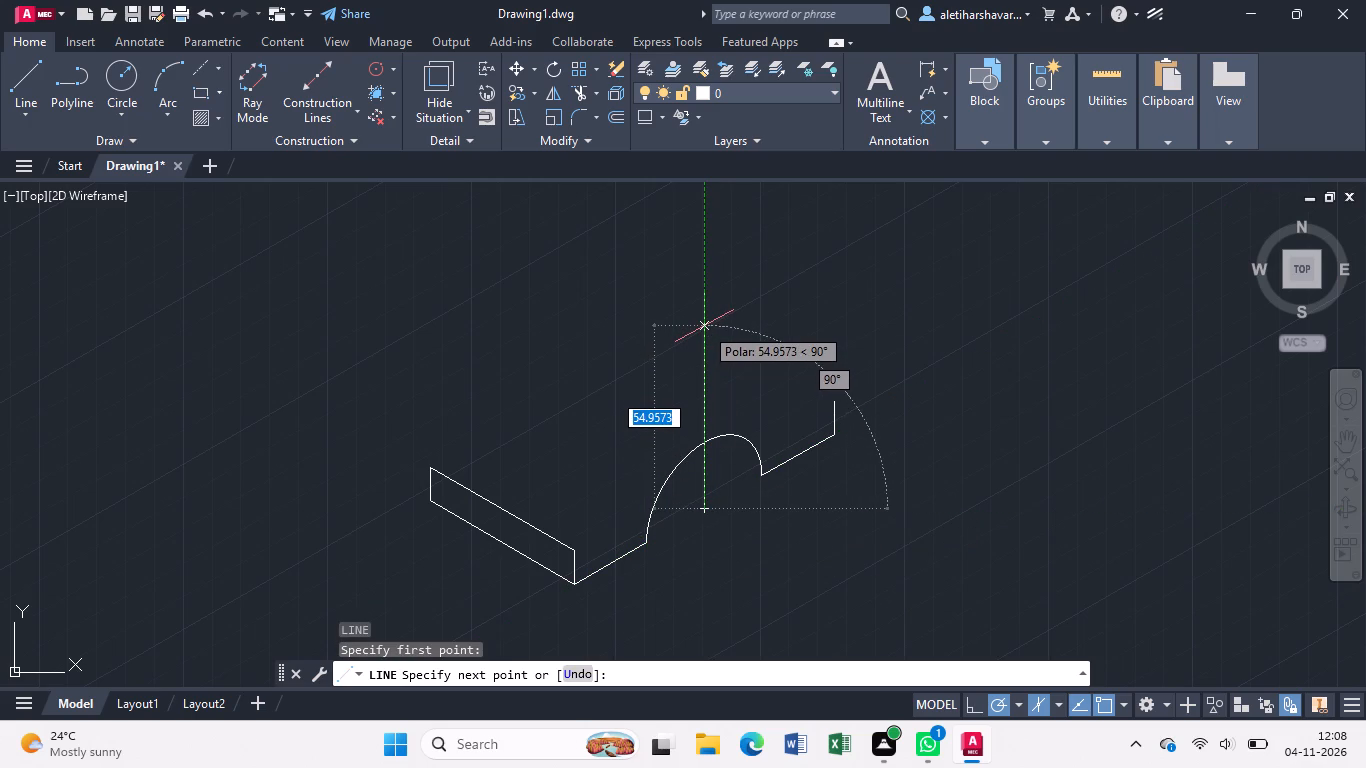
{"action": "key", "text": "4"}
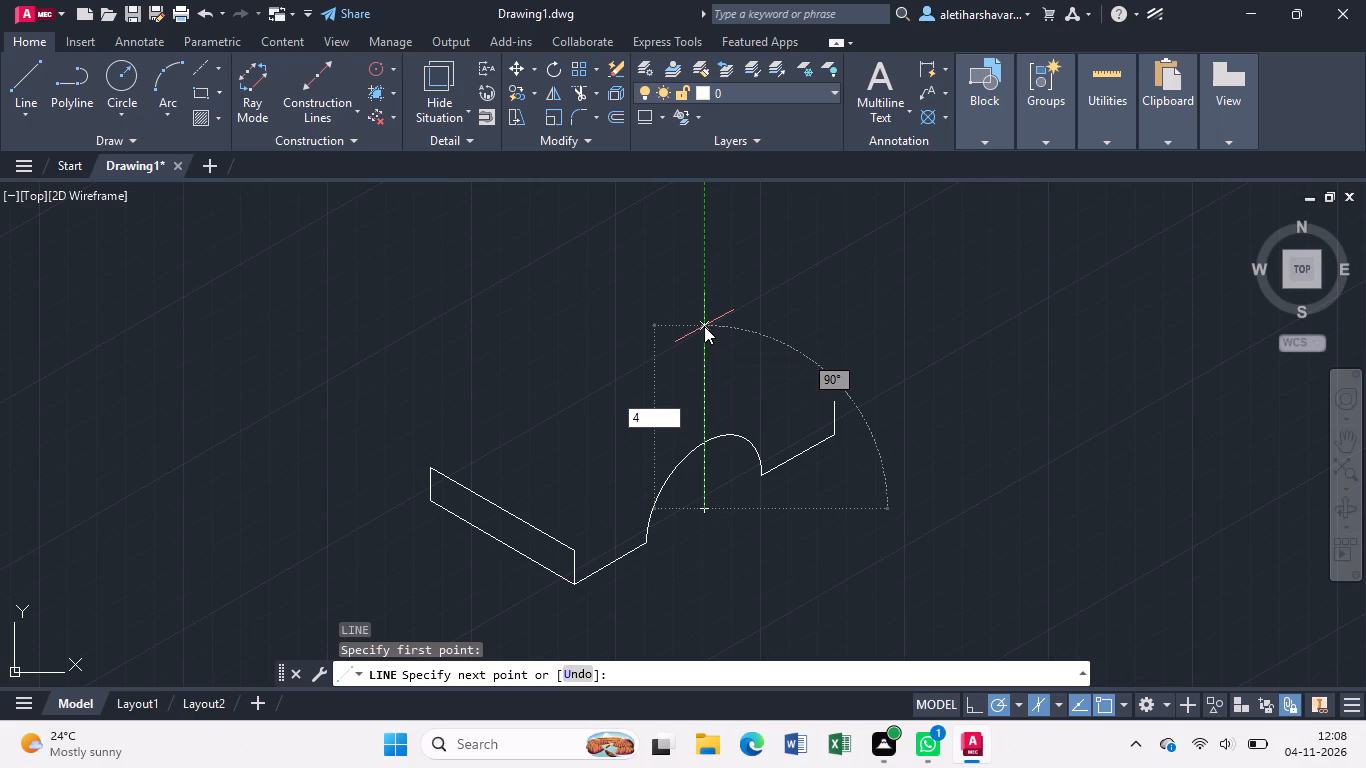
{"action": "key", "text": "0"}
{"action": "key", "text": "Return"}
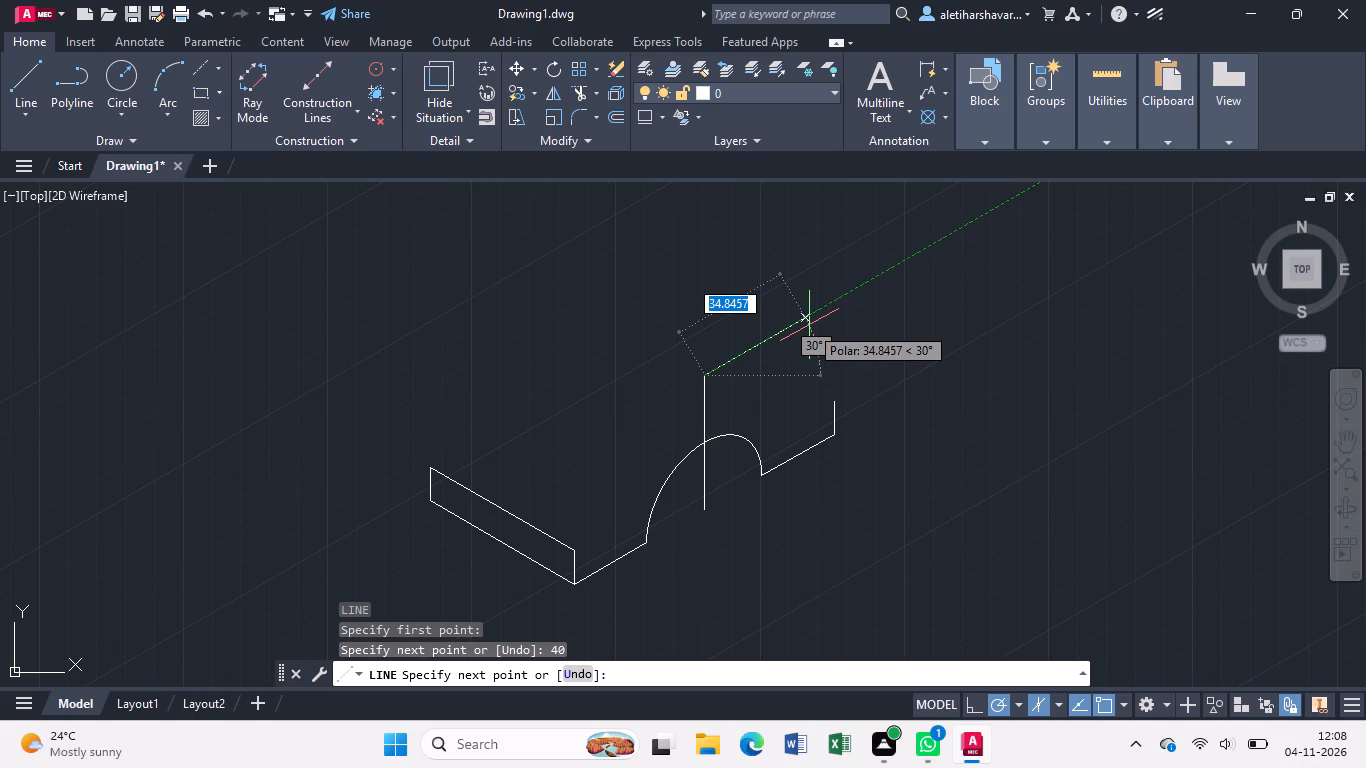
{"action": "key", "text": "3"}
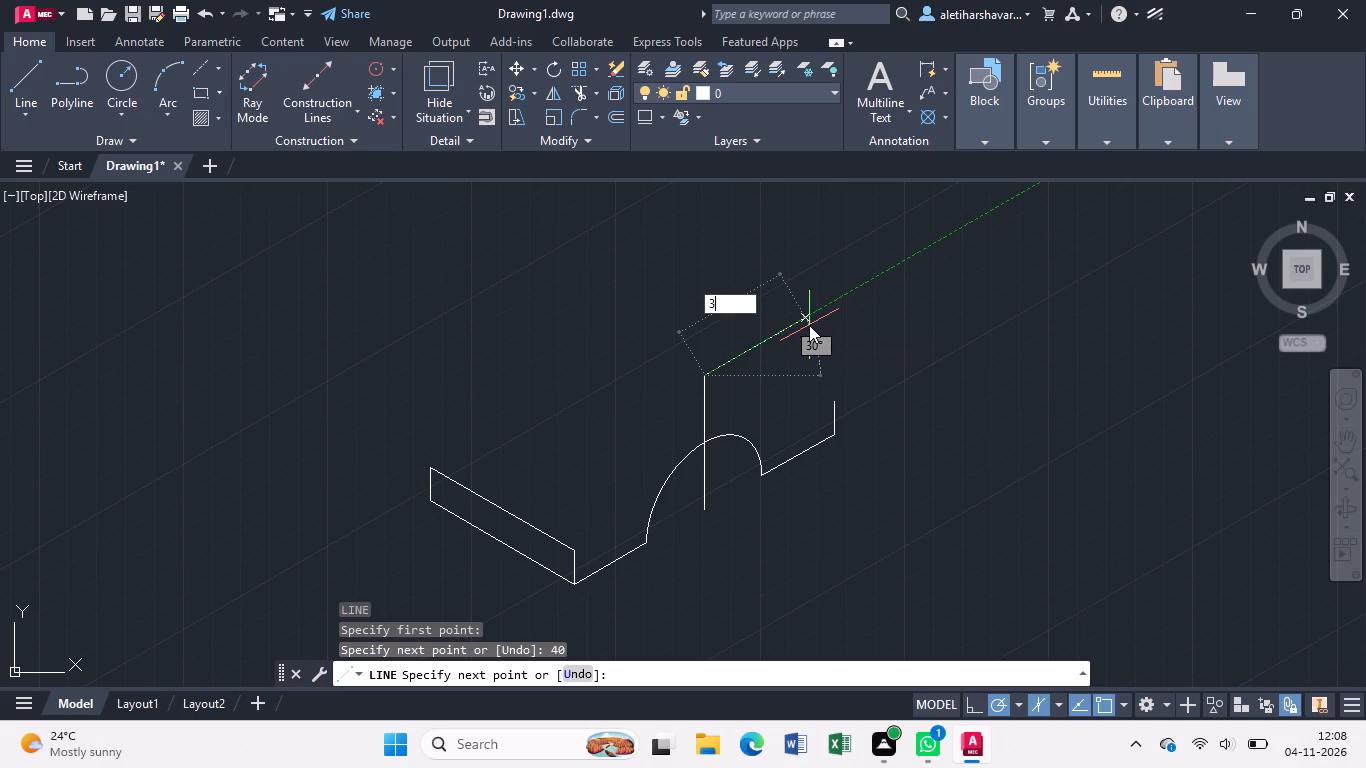
{"action": "key", "text": "0"}
{"action": "key", "text": "Return"}
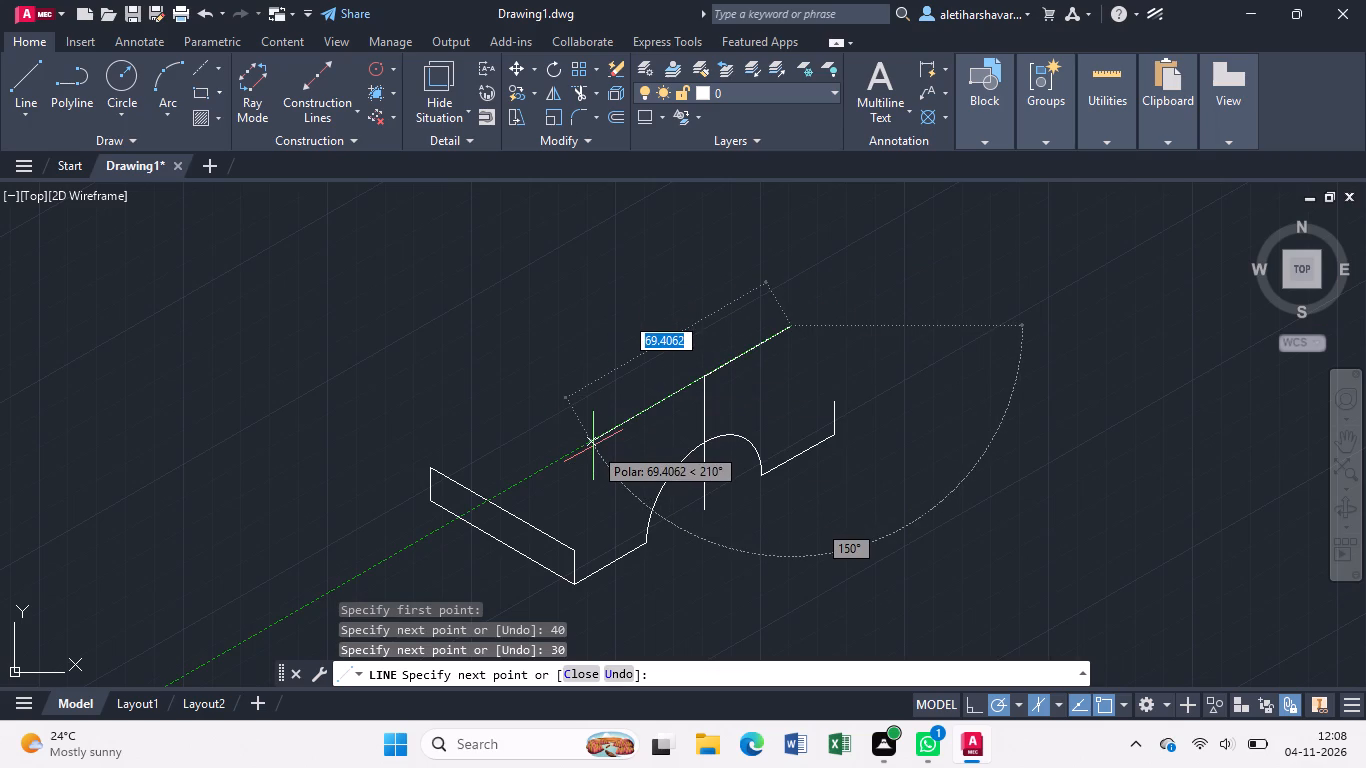
{"action": "type", "text": "60"}
{"action": "key", "text": "Return"}
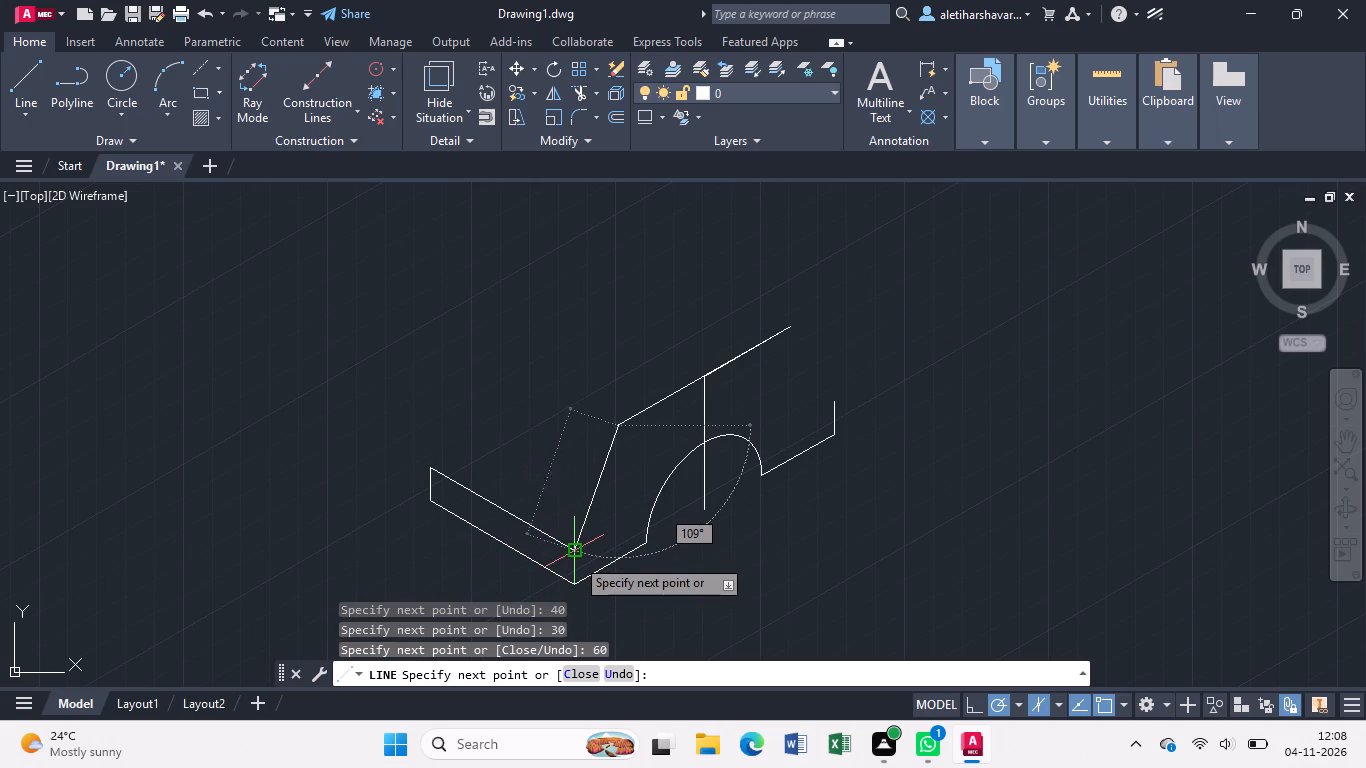
Join both ends of the 60-unit line to the upper ends of the base's 10-unit verticals with sloping lines.
{"action": "left_click", "coordinate": [575, 557]}
{"action": "key", "text": "Escape"}
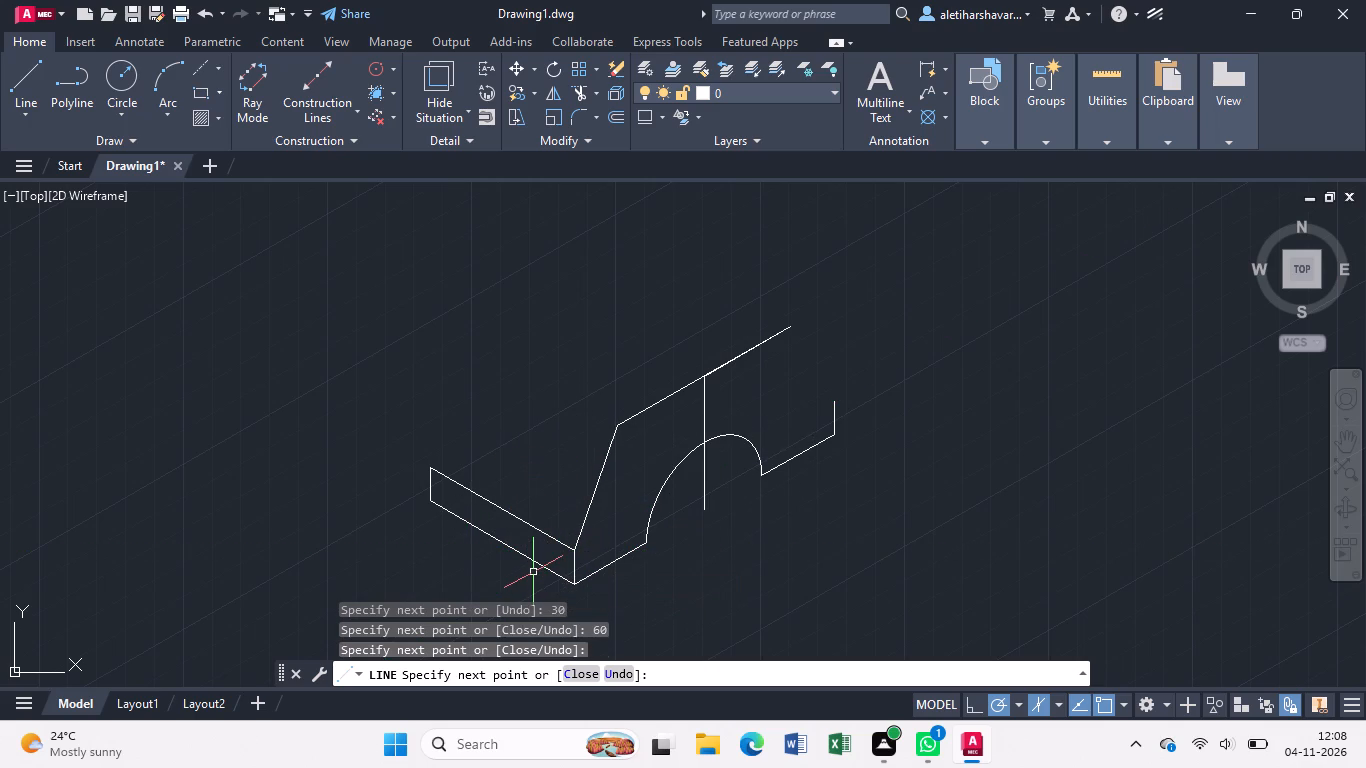
{"action": "key", "text": "l"}
{"action": "key", "text": "Return"}
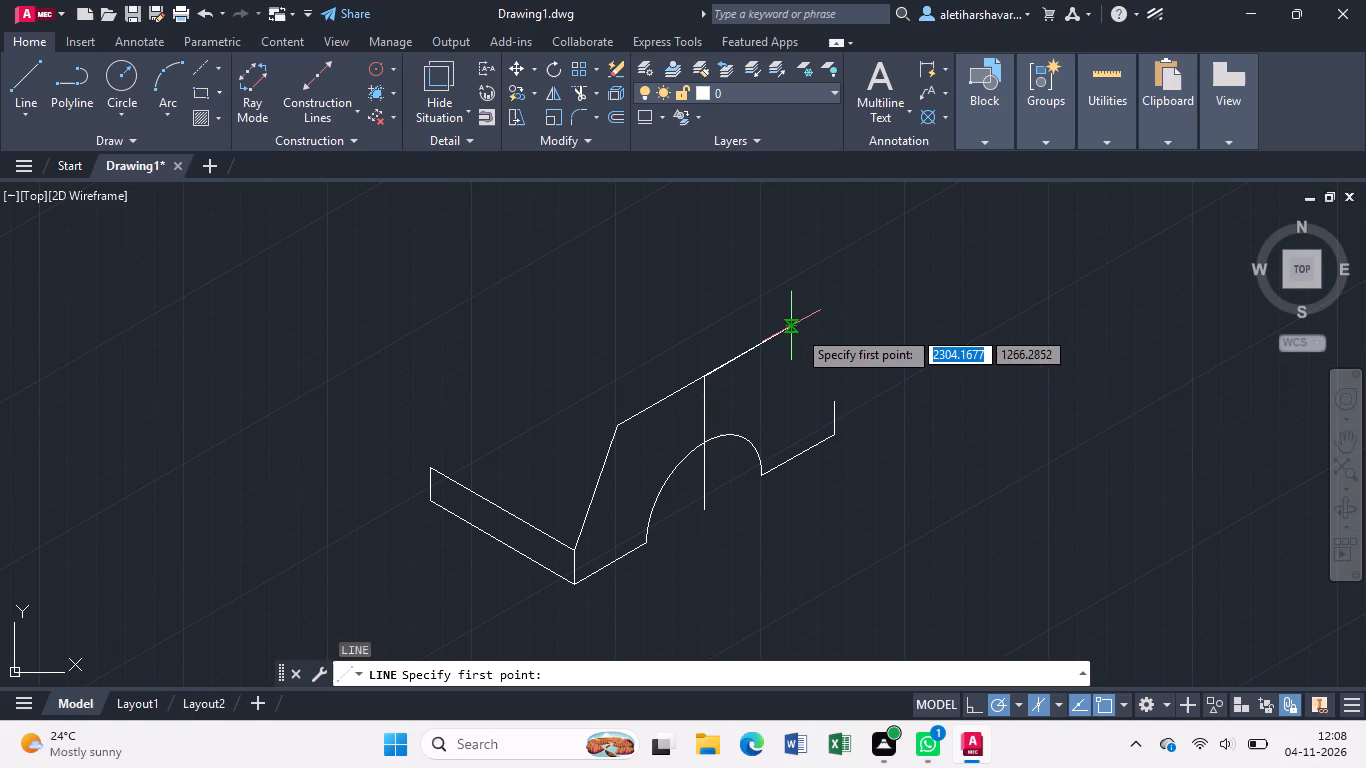
{"action": "left_click", "coordinate": [835, 403]}
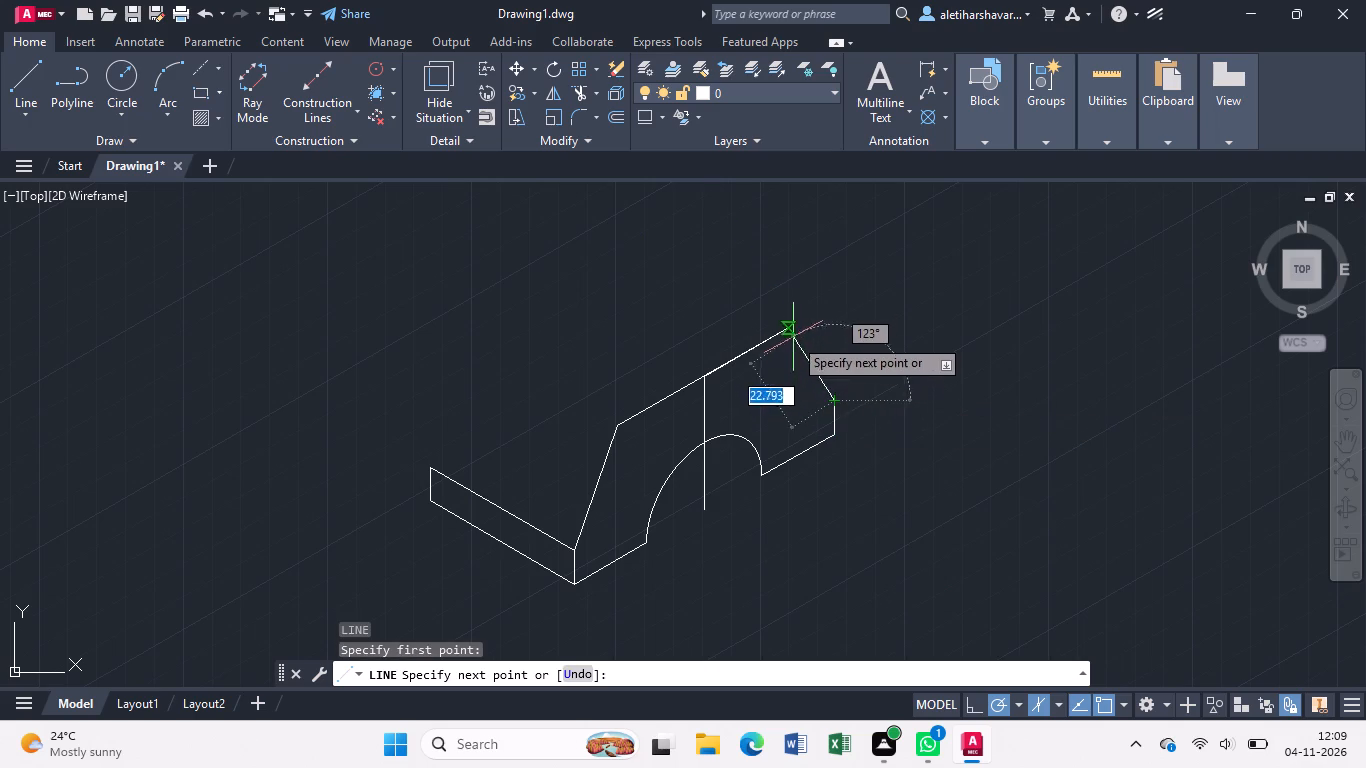
{"action": "left_click", "coordinate": [791, 329]}
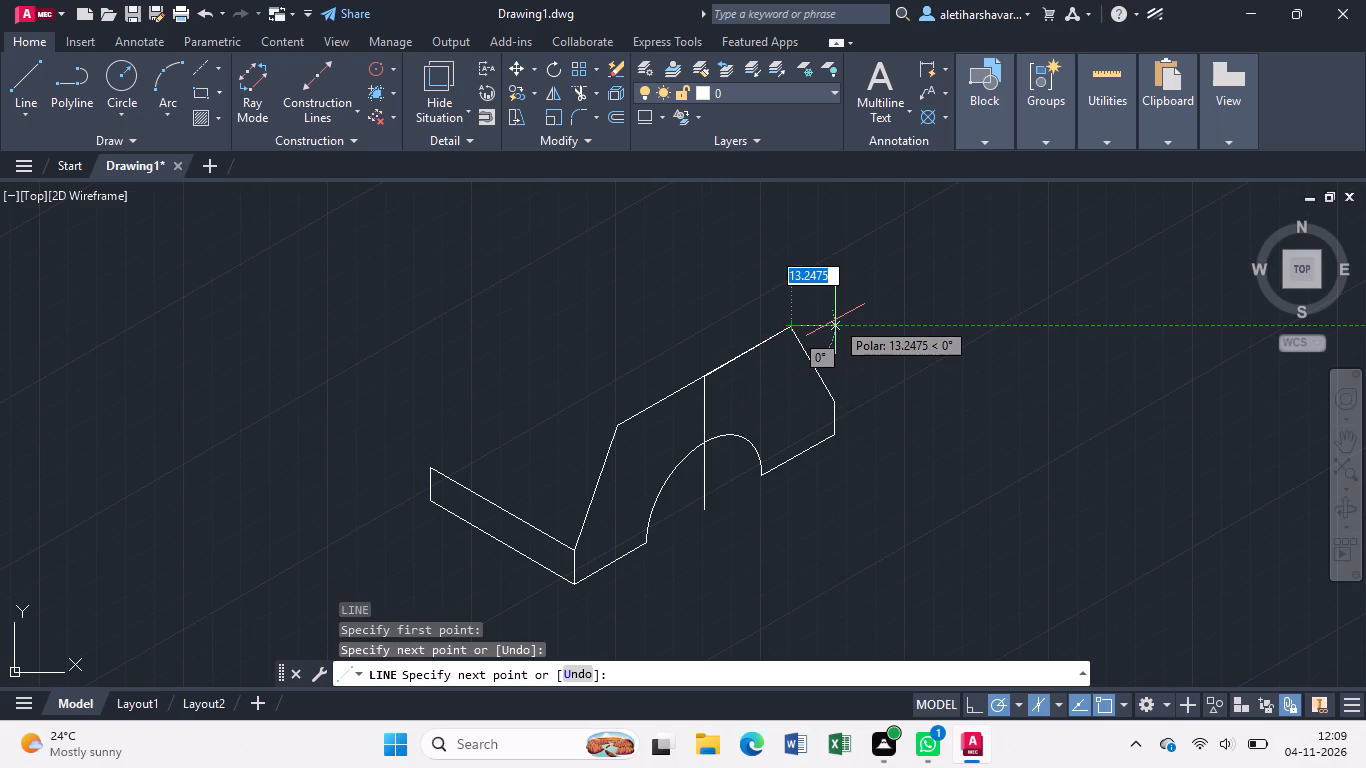
{"action": "key", "text": "Escape"}
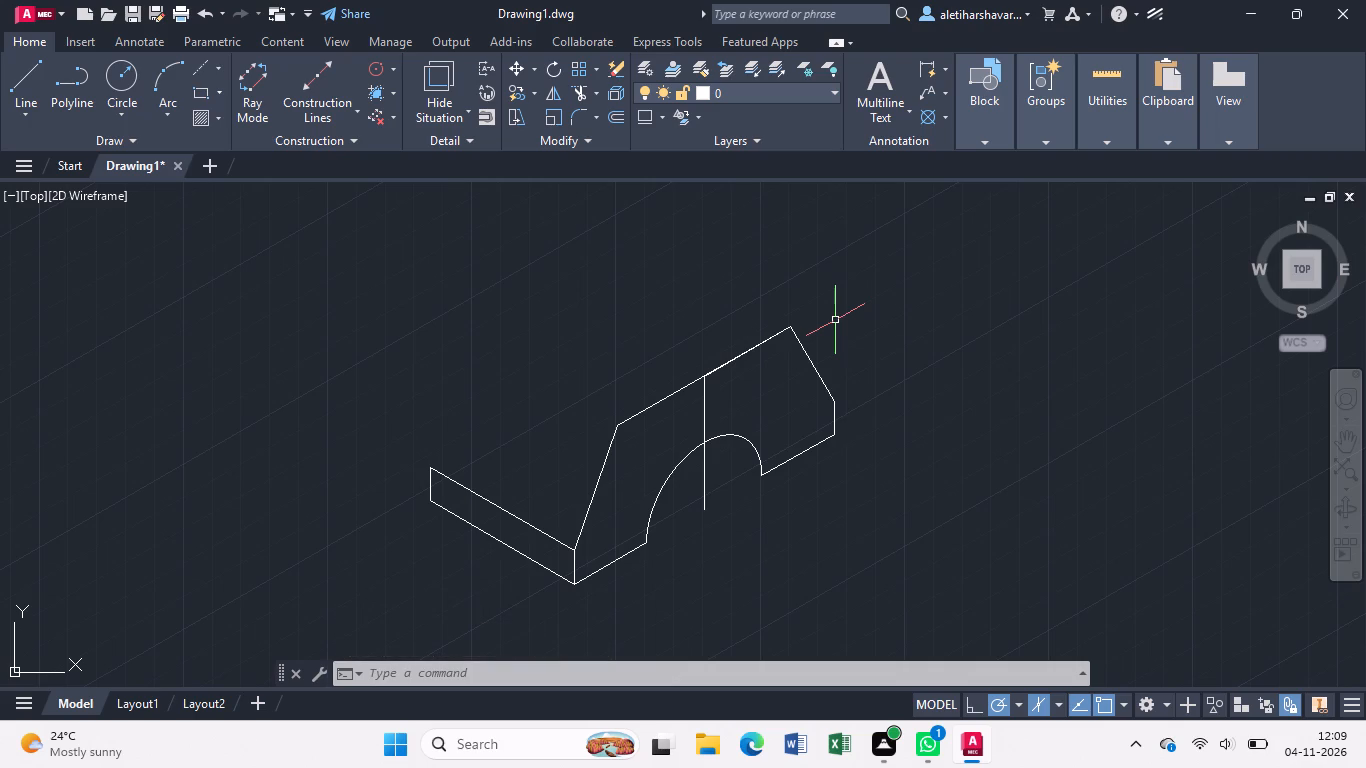
Trim away the duplicate segment overlapping the upper half of the 60-unit line.
{"action": "type", "text": "tr"}
{"action": "key", "text": "Return"}
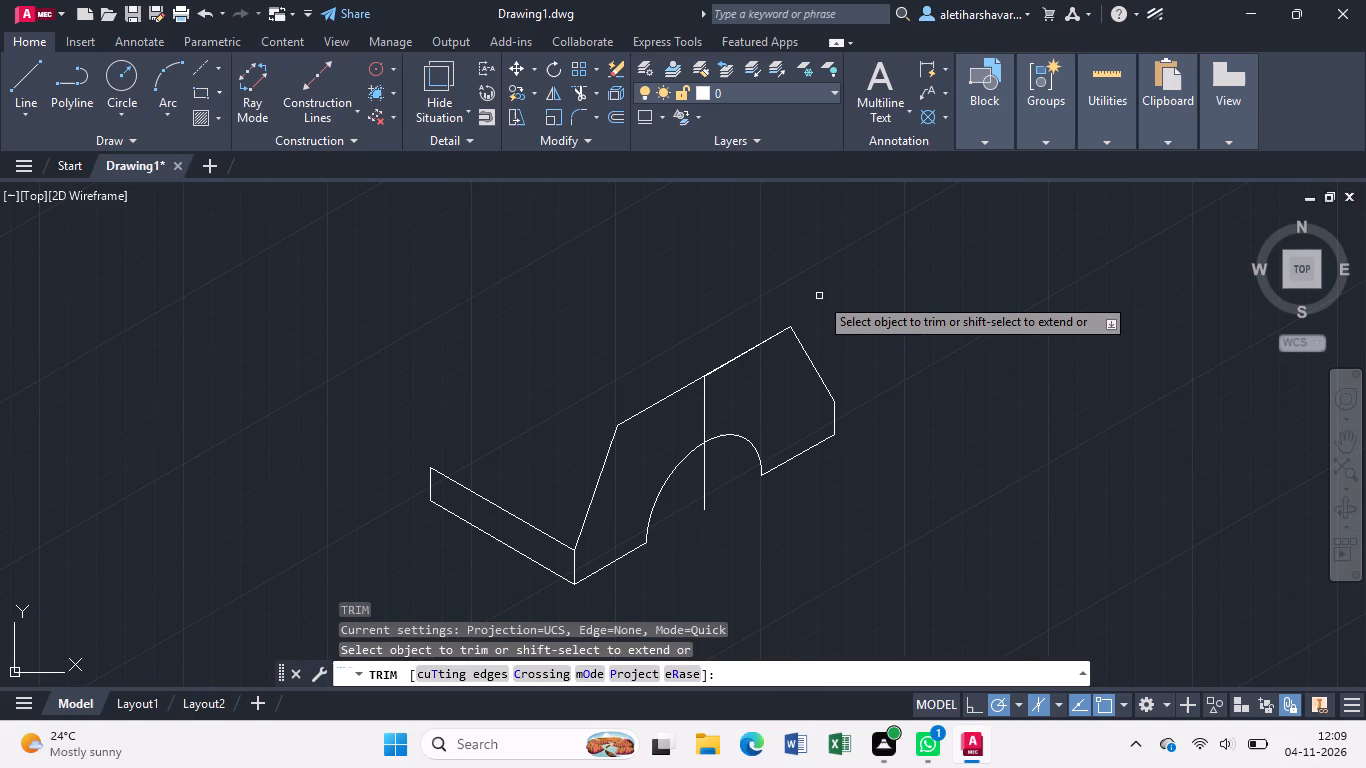
{"action": "left_click", "coordinate": [756, 346]}
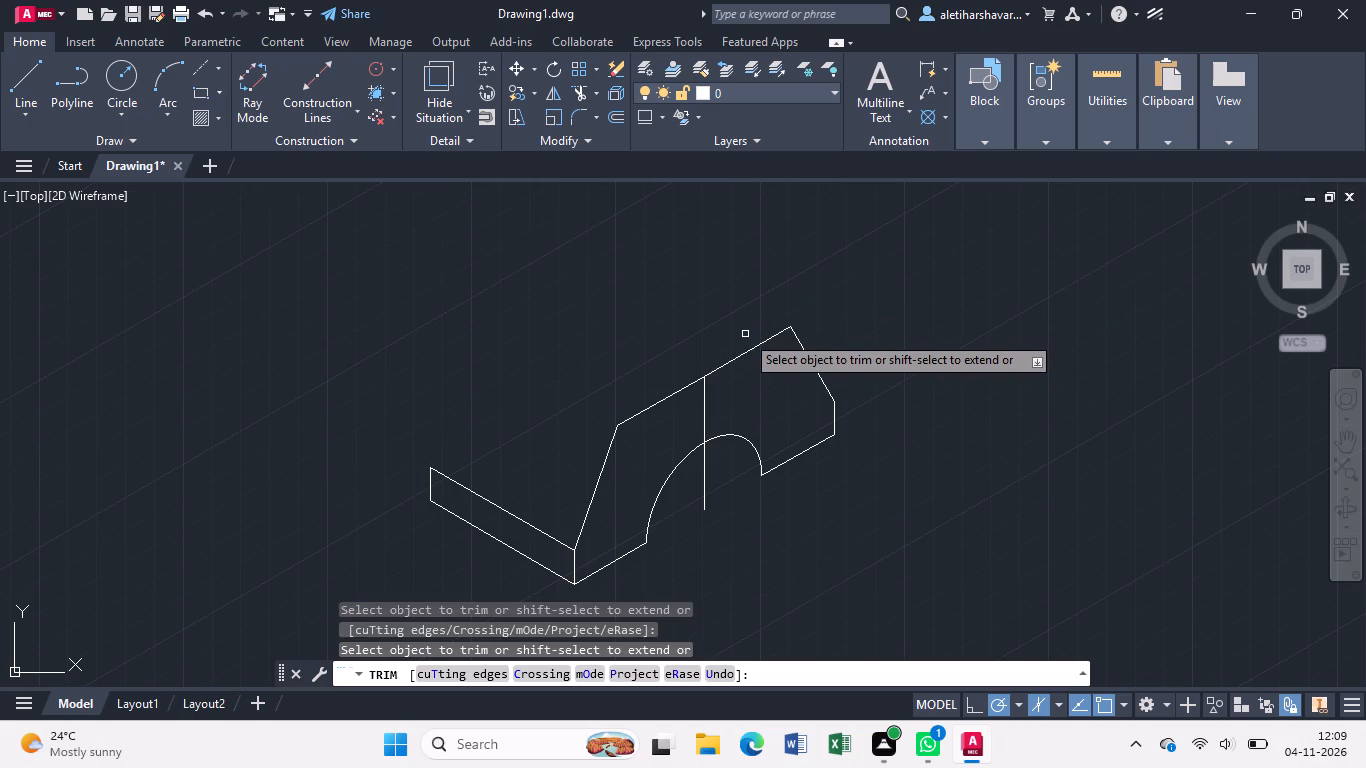
{"action": "key", "text": "Escape"}
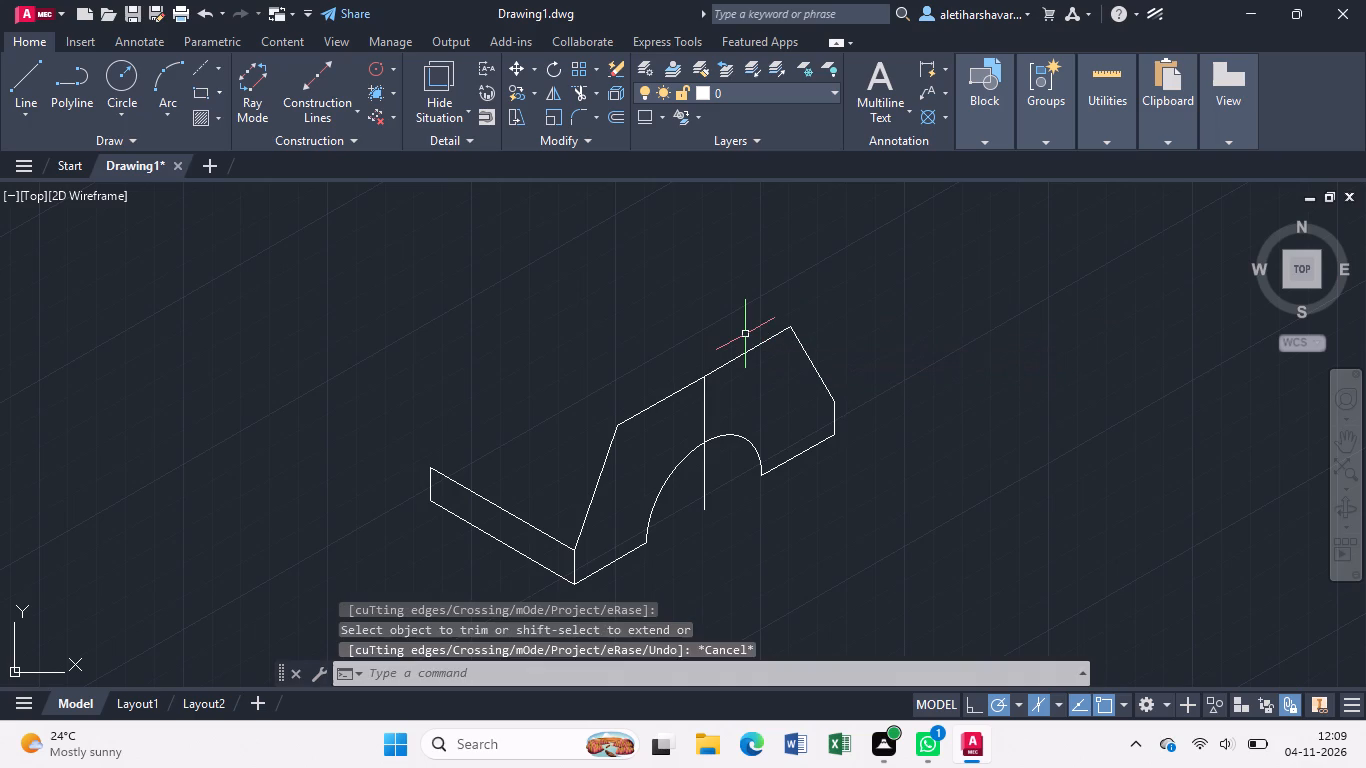
From the 60-unit line's midpoint, draw a 20-unit vertical upward, a 25-unit line at 30°, and a 50-unit line back at 210°.
{"action": "key", "text": "l"}
{"action": "key", "text": "Return"}
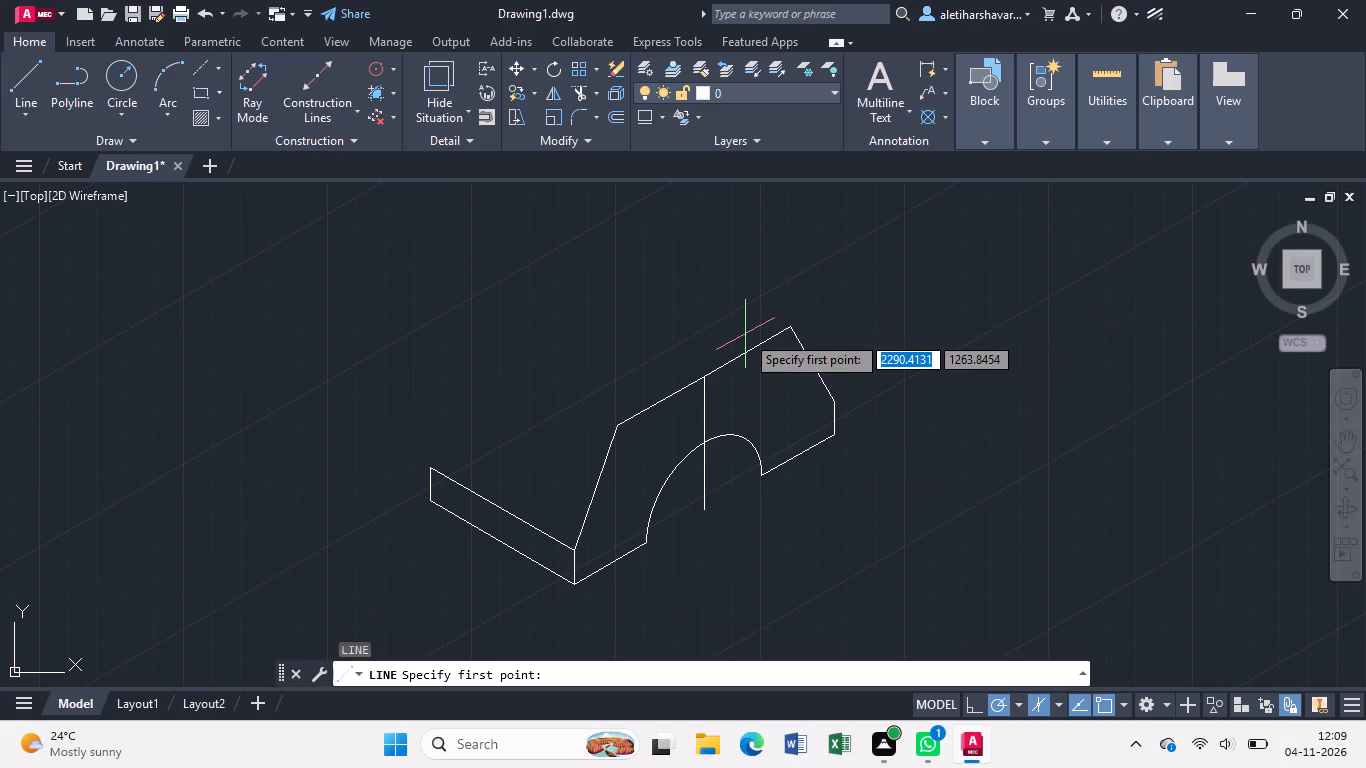
{"action": "left_click", "coordinate": [706, 376]}
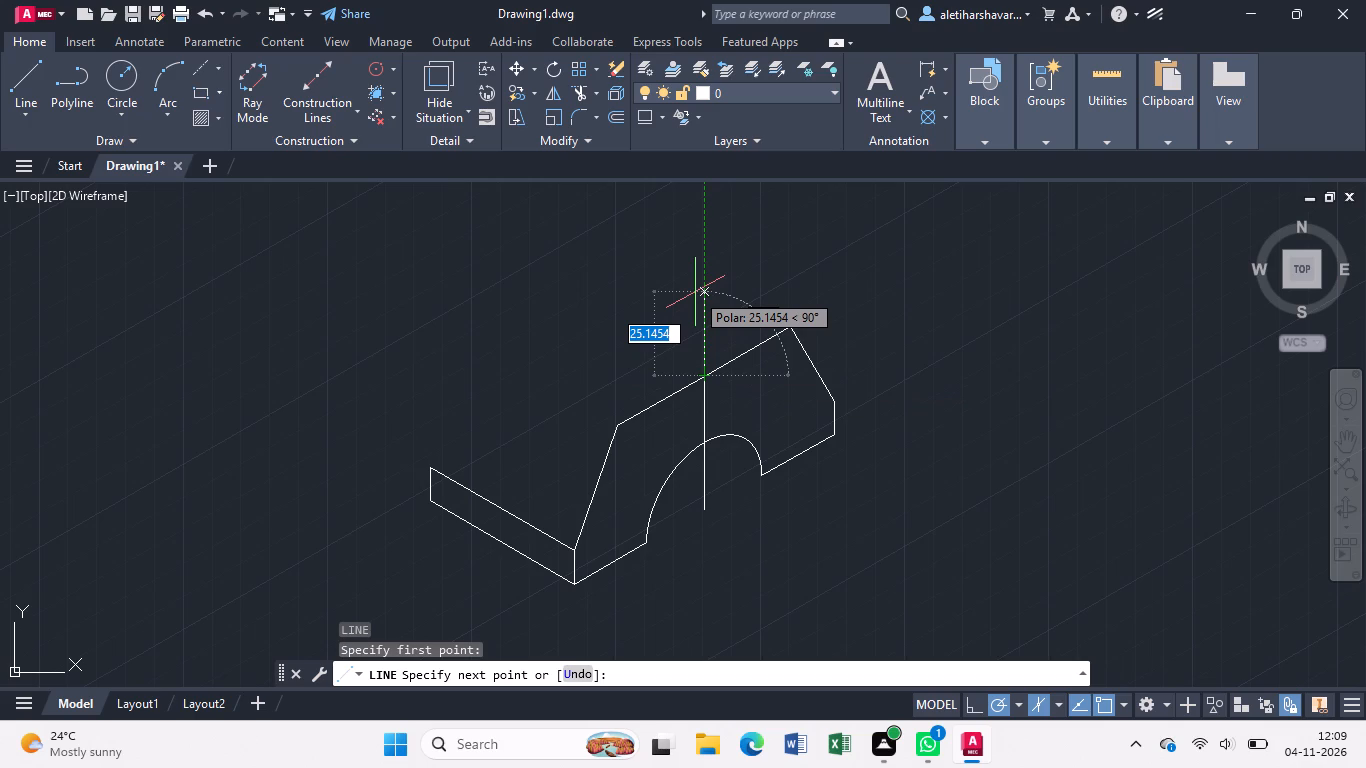
{"action": "key", "text": "2"}
{"action": "key", "text": "0"}
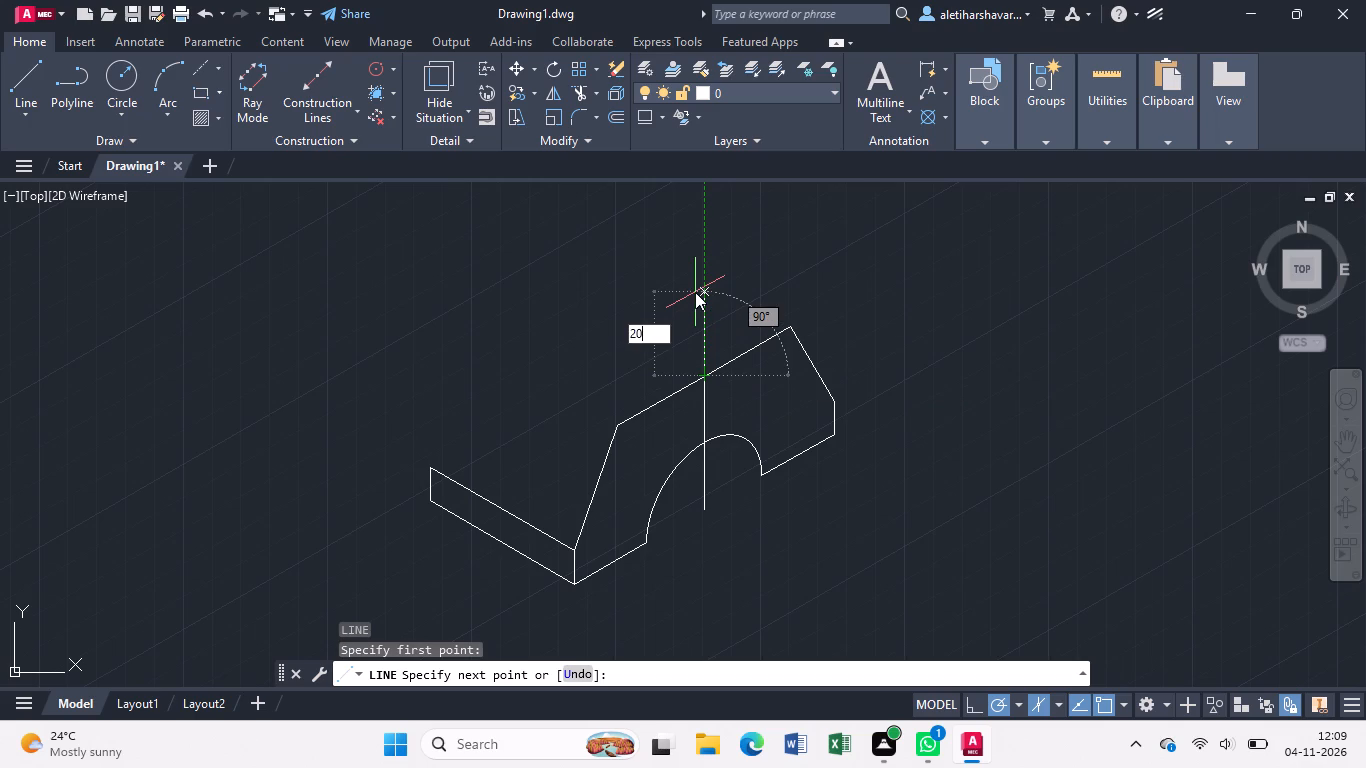
{"action": "key", "text": "Return"}
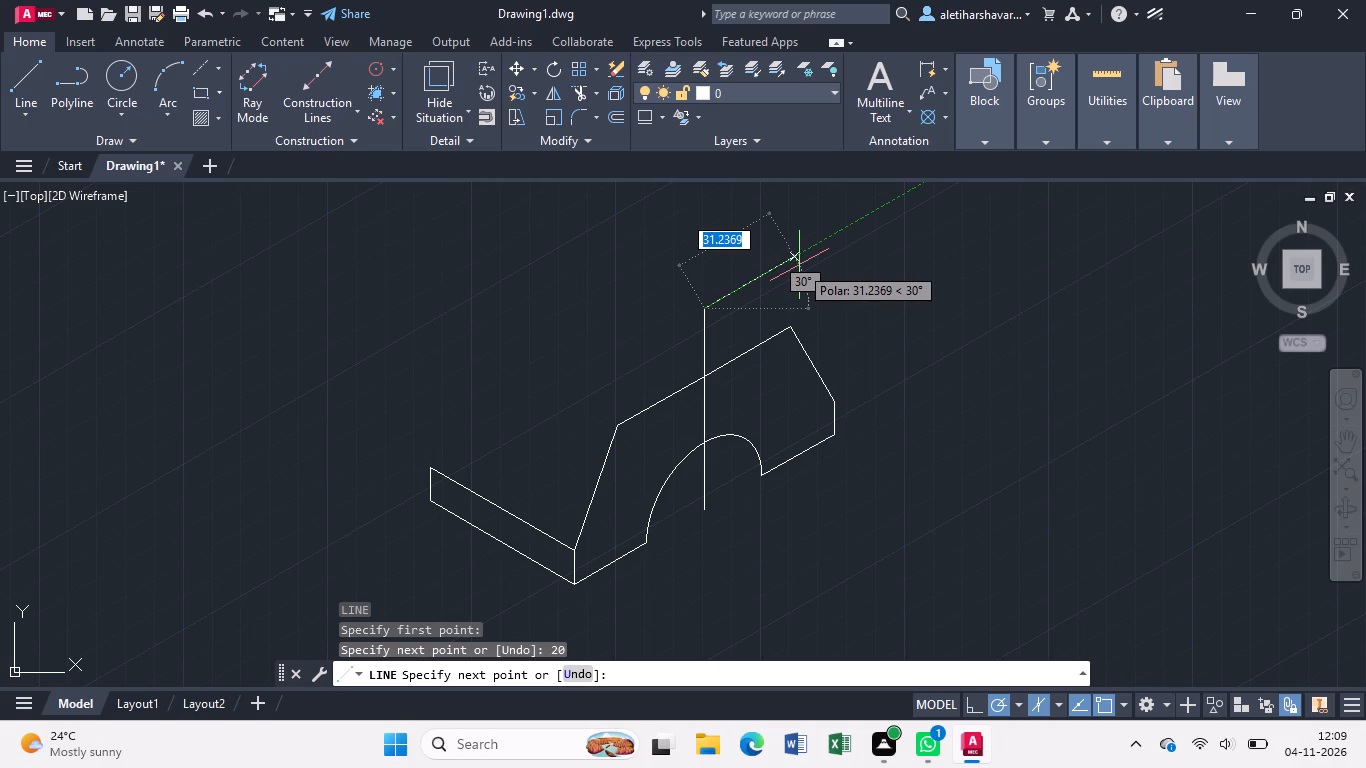
{"action": "type", "text": "25"}
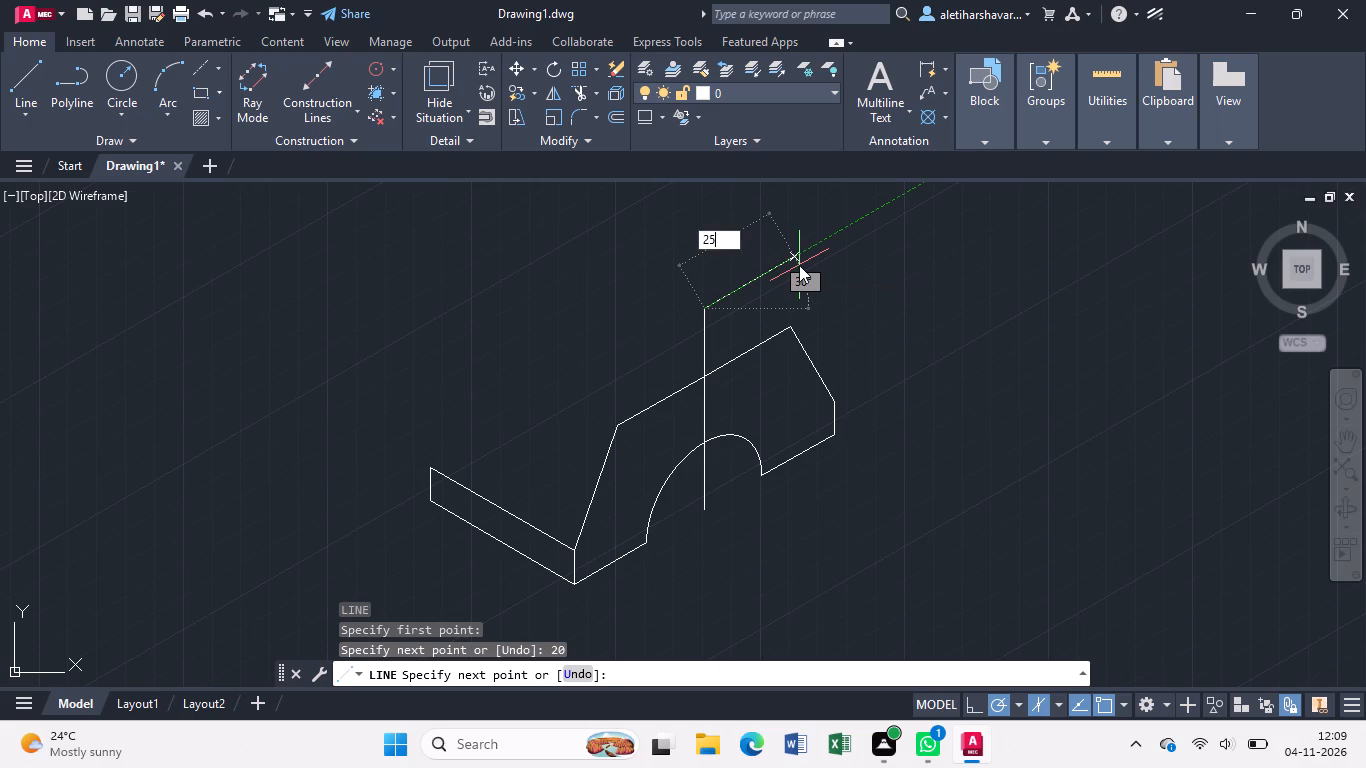
{"action": "key", "text": "Return"}
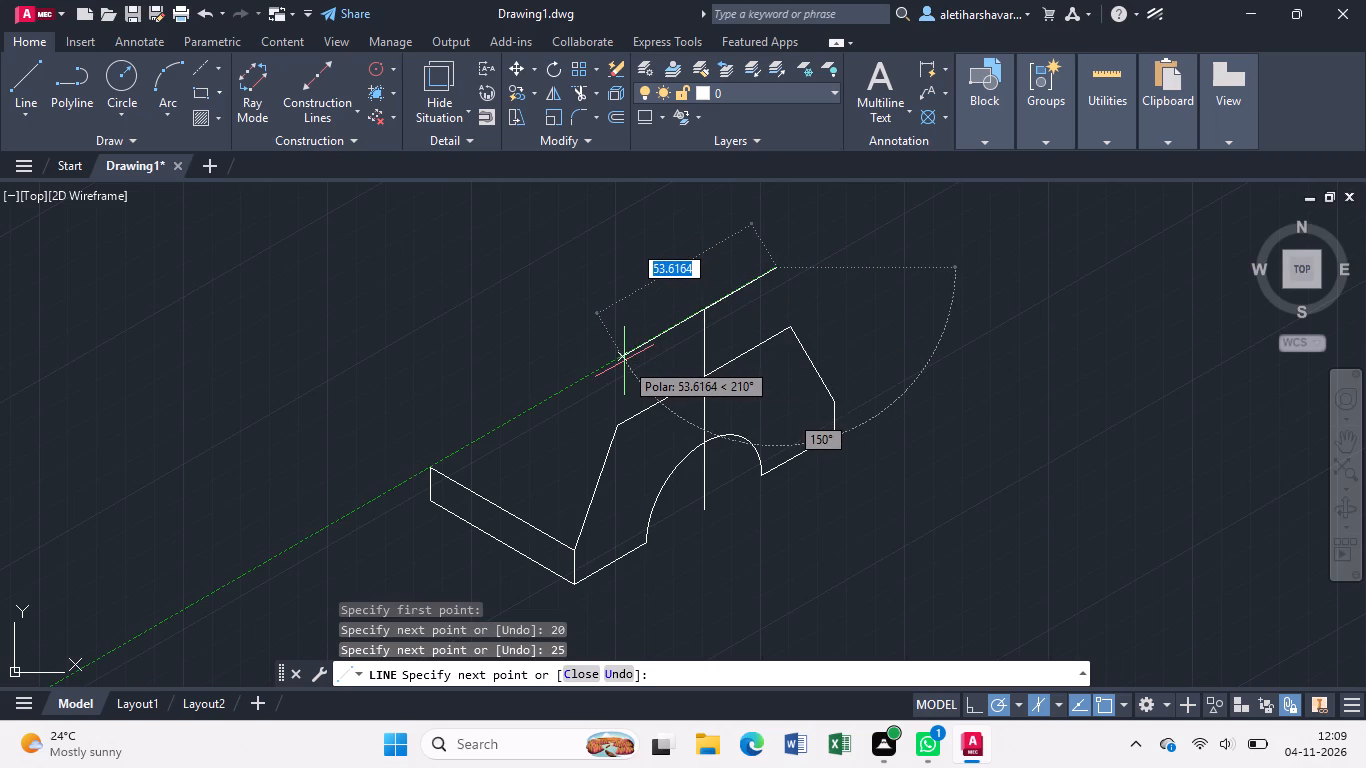
{"action": "type", "text": "50"}
{"action": "key", "text": "Return"}
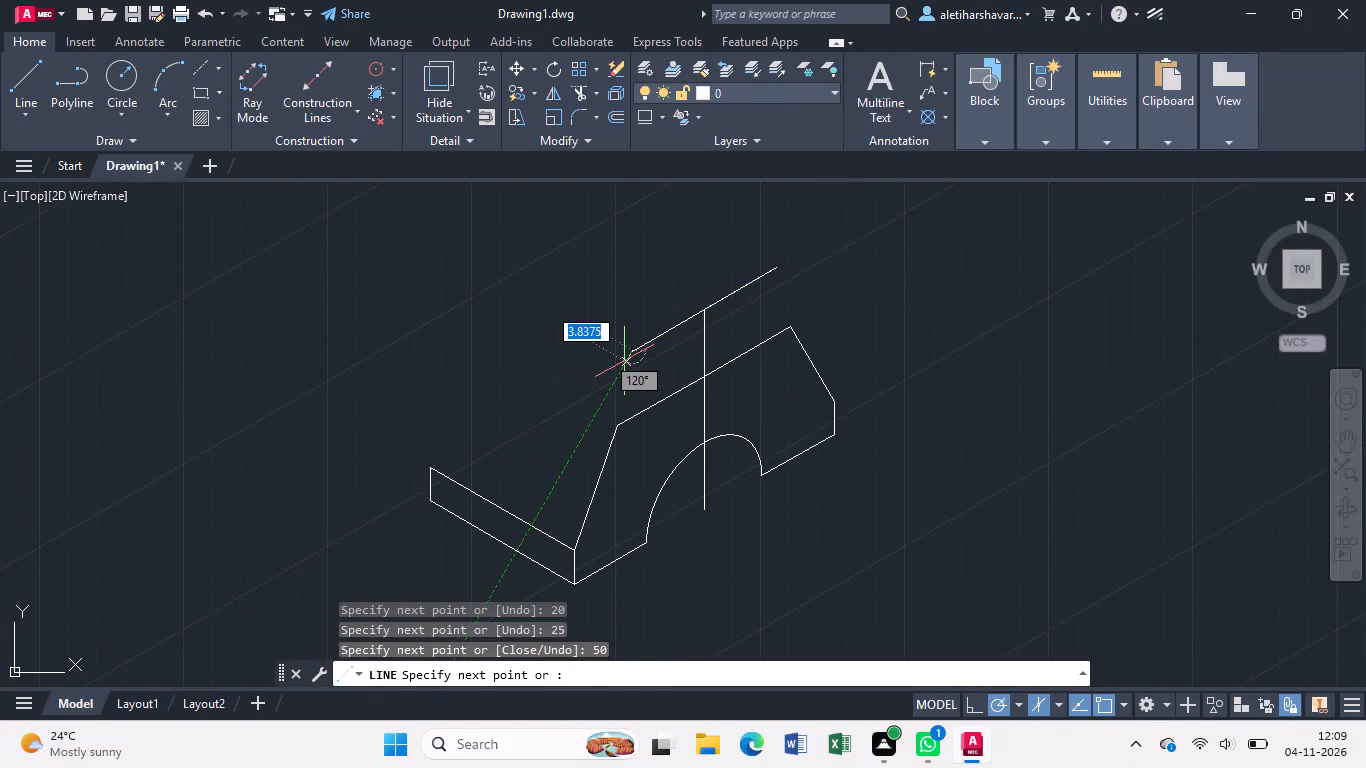
Draw vertical lines down from both ends of the 50-unit line past the 60-unit edge, the left one about 29 units long.
{"action": "left_click", "coordinate": [640, 448]}
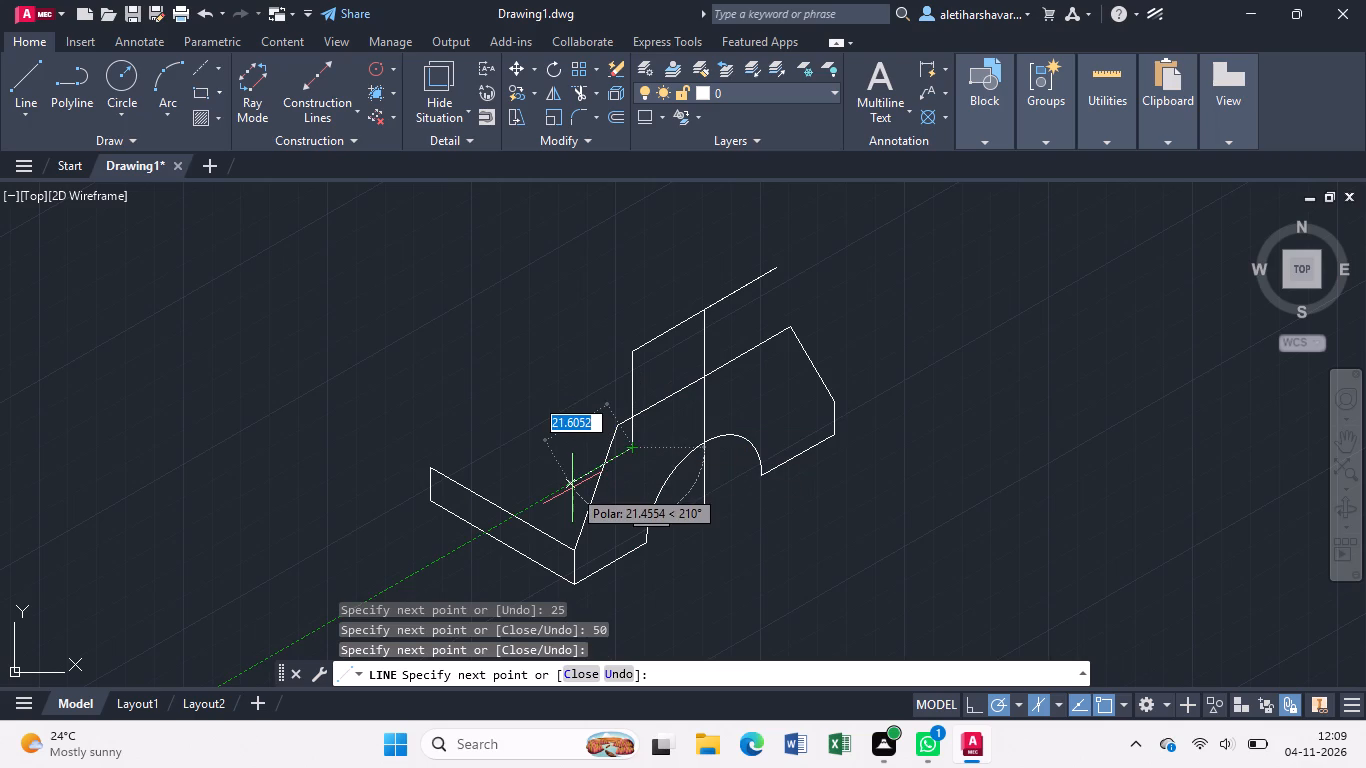
{"action": "key", "text": "Escape"}
{"action": "key", "text": "l"}
{"action": "key", "text": "Return"}
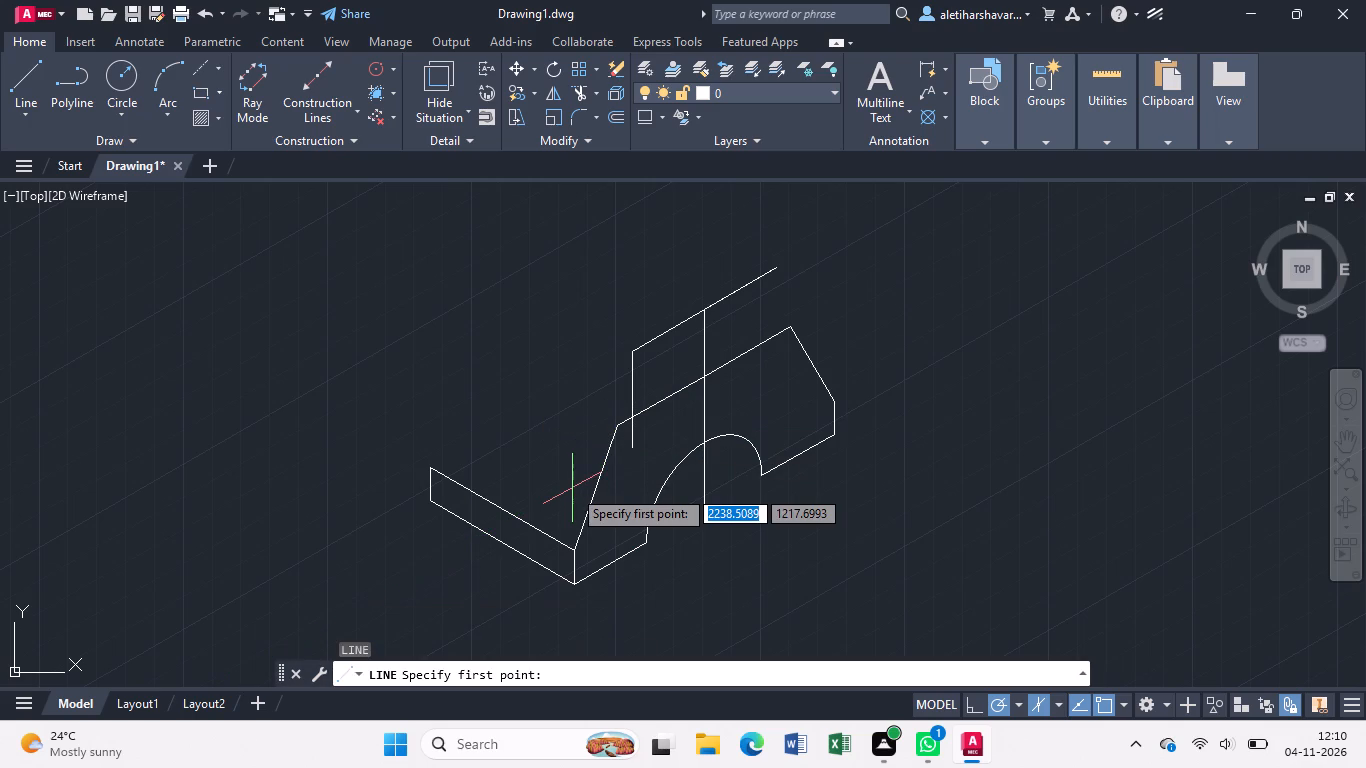
{"action": "left_click", "coordinate": [770, 271]}
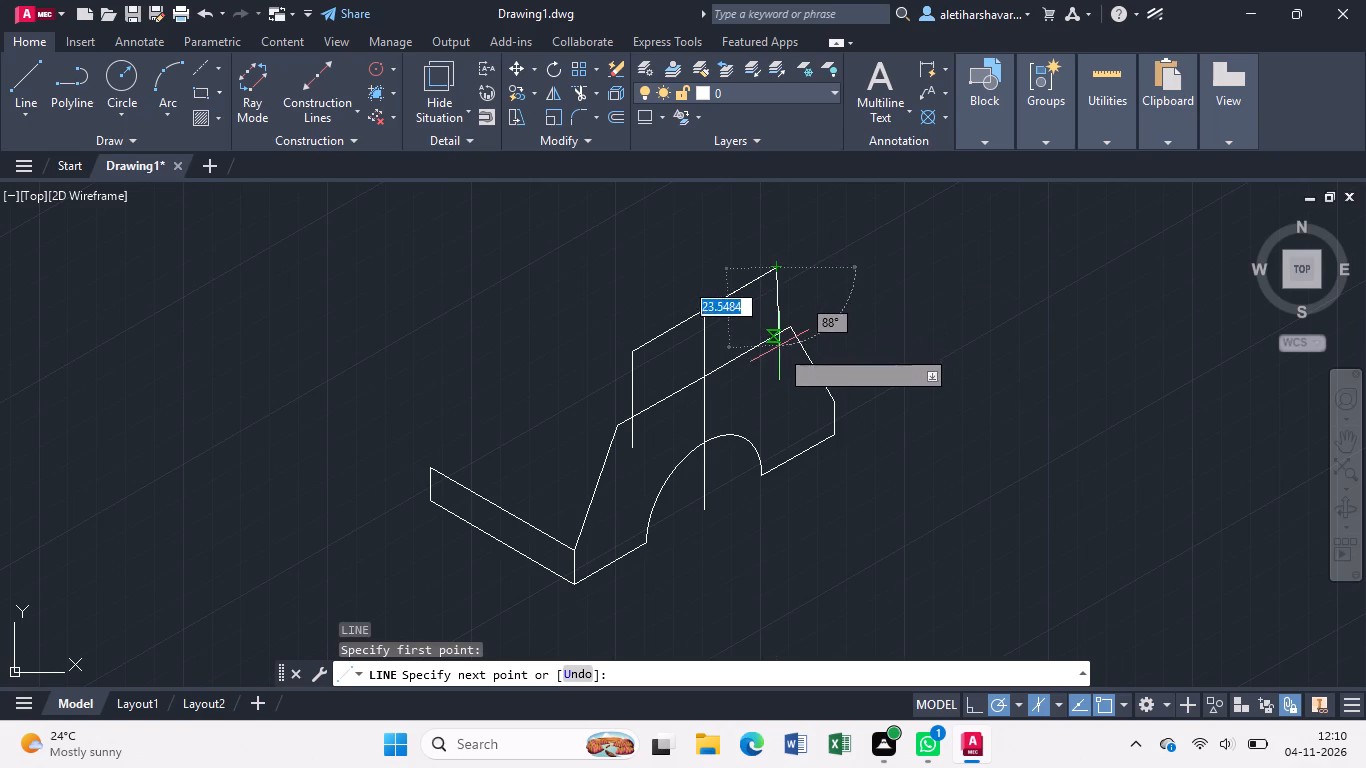
{"action": "left_click", "coordinate": [783, 360]}
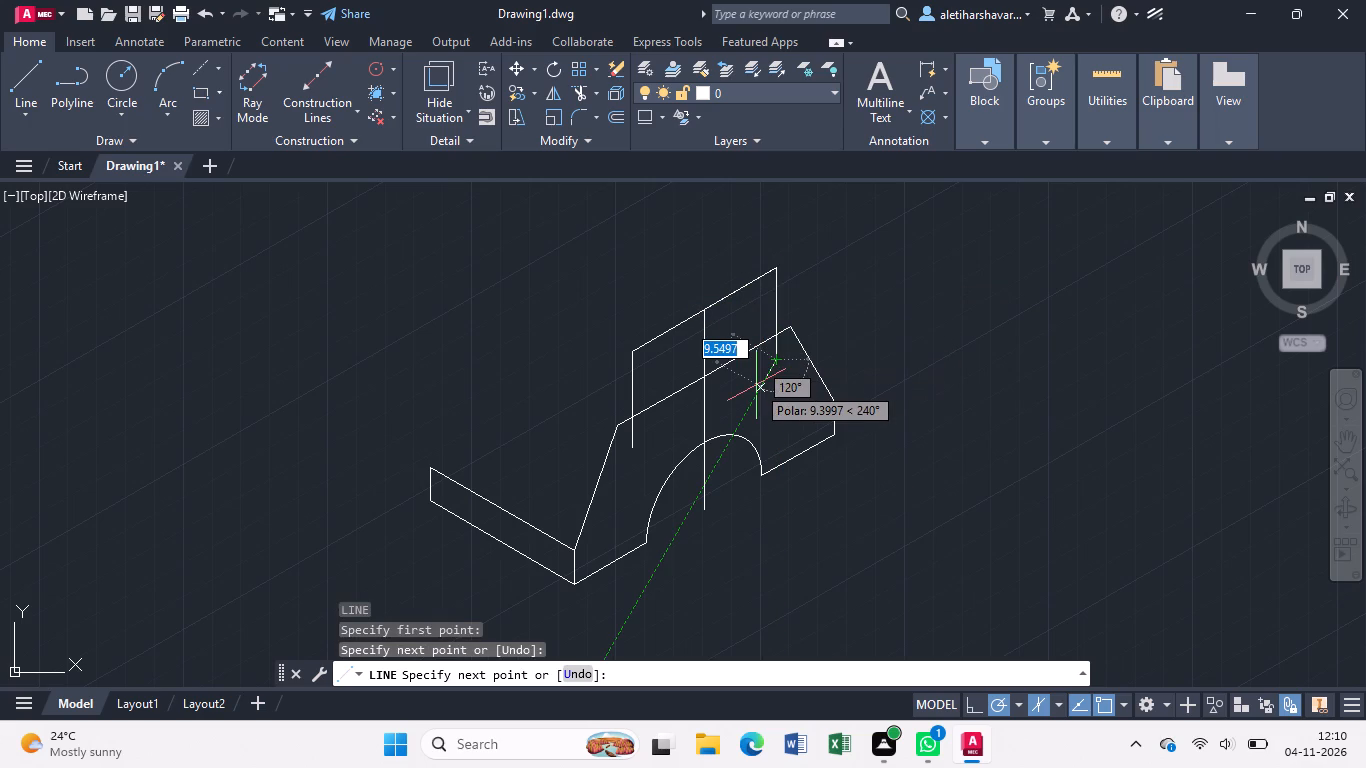
{"action": "key", "text": "Escape"}
Trim the two verticals' overhang below the 60-unit edge and the part of that edge between them.
{"action": "type", "text": "tr"}
{"action": "key", "text": "Return"}
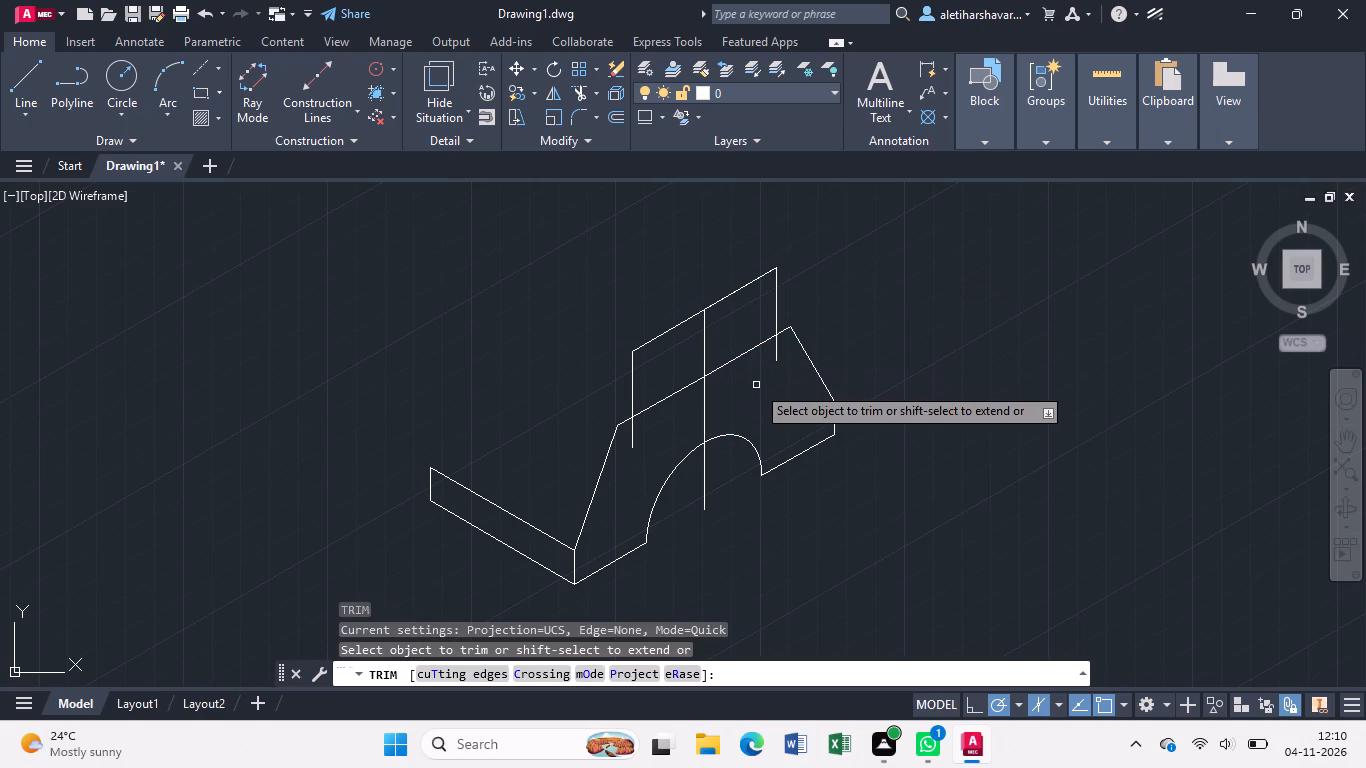
{"action": "left_click", "coordinate": [778, 356]}
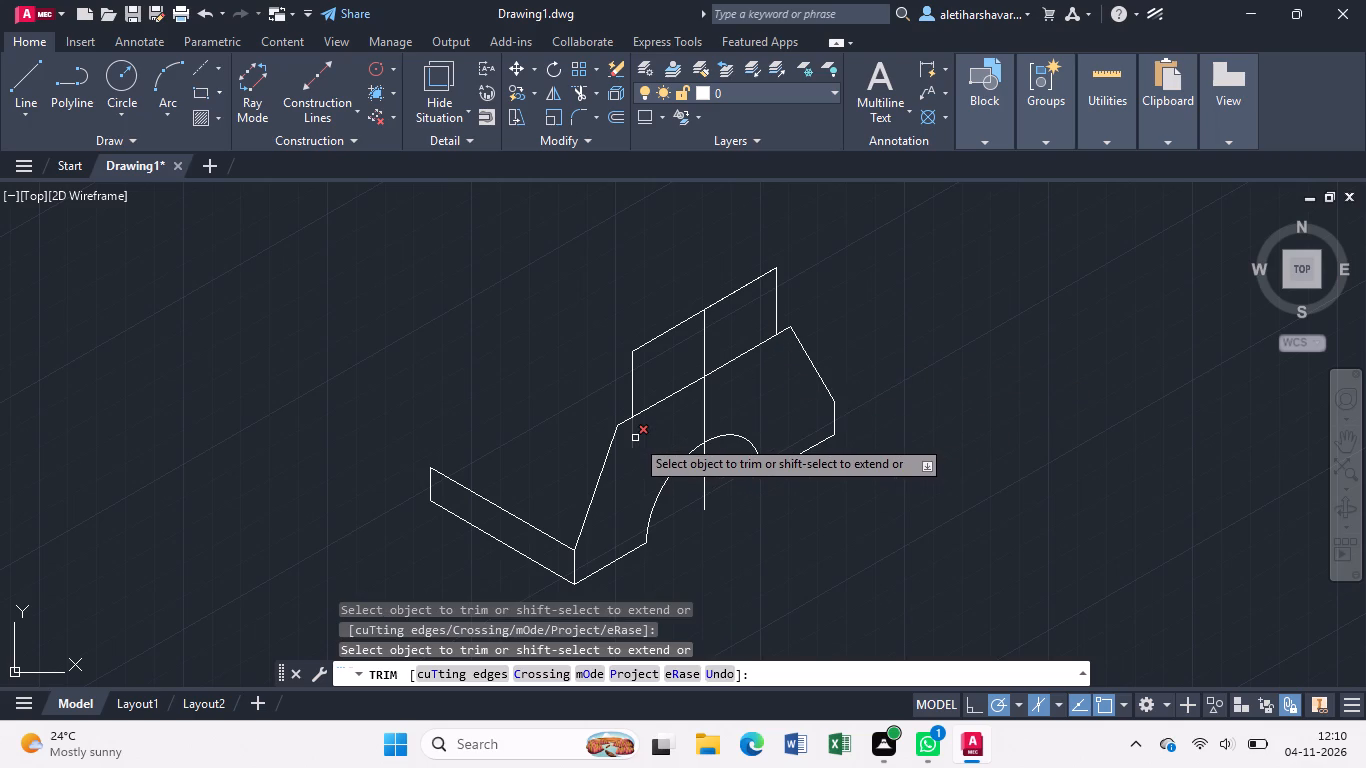
{"action": "left_click", "coordinate": [635, 438]}
{"action": "left_click", "coordinate": [674, 393]}
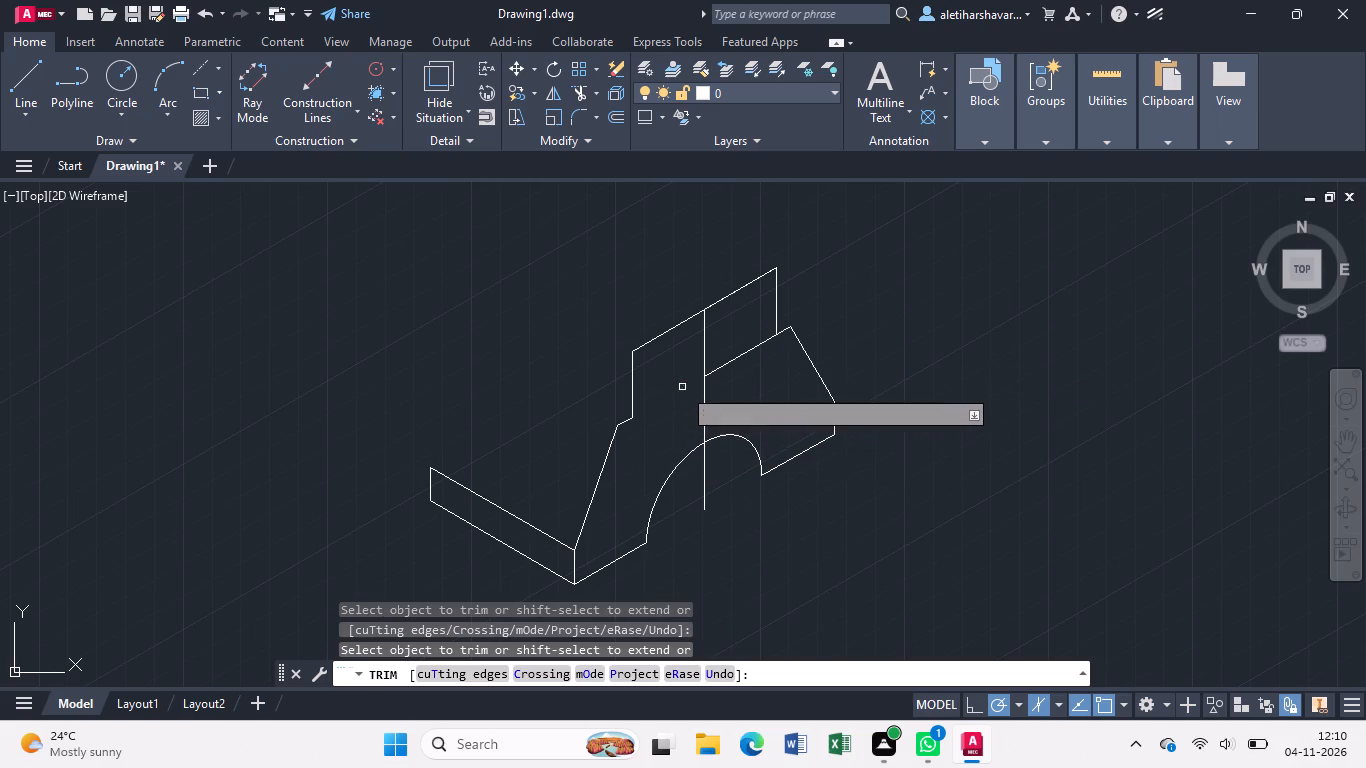
{"action": "left_click", "coordinate": [728, 363]}
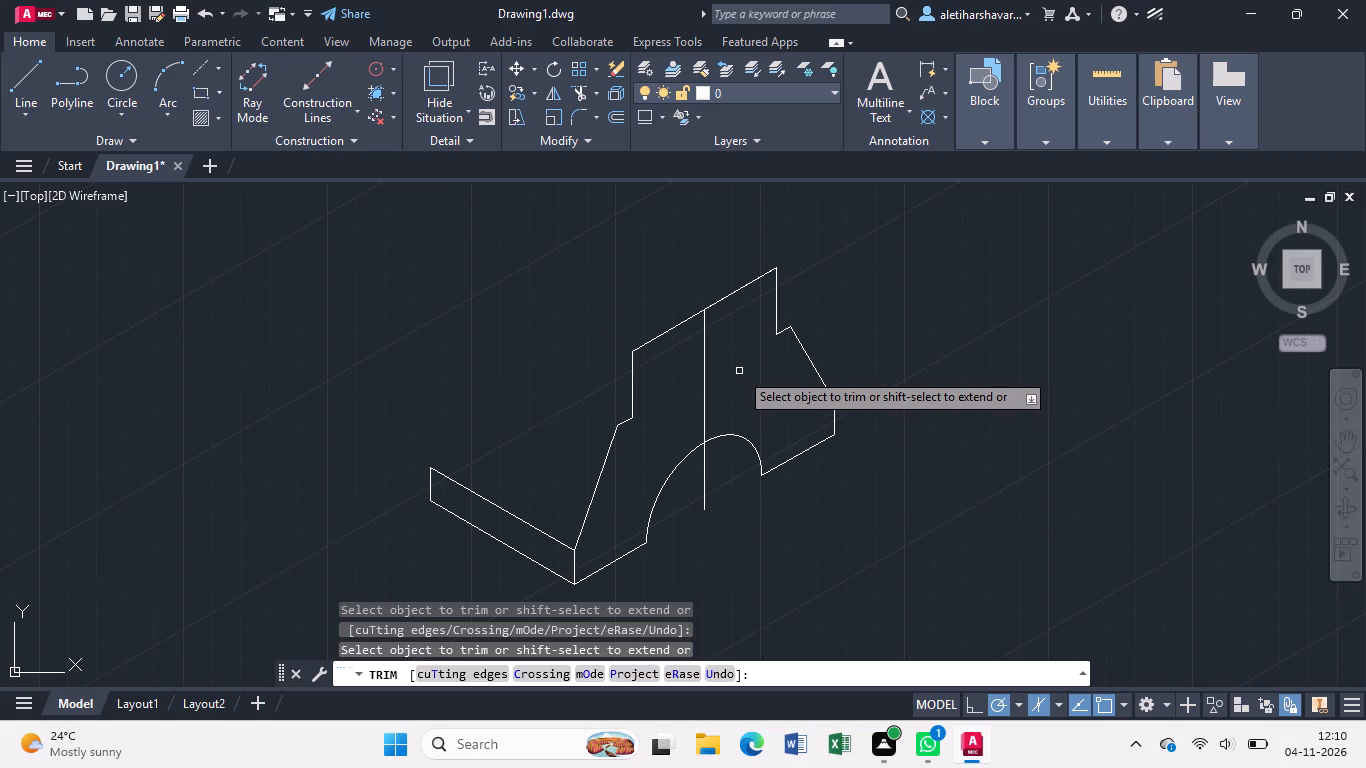
Trim away the vertical construction line running from the top edge down to the arch's centre.
{"action": "left_click", "coordinate": [703, 379]}
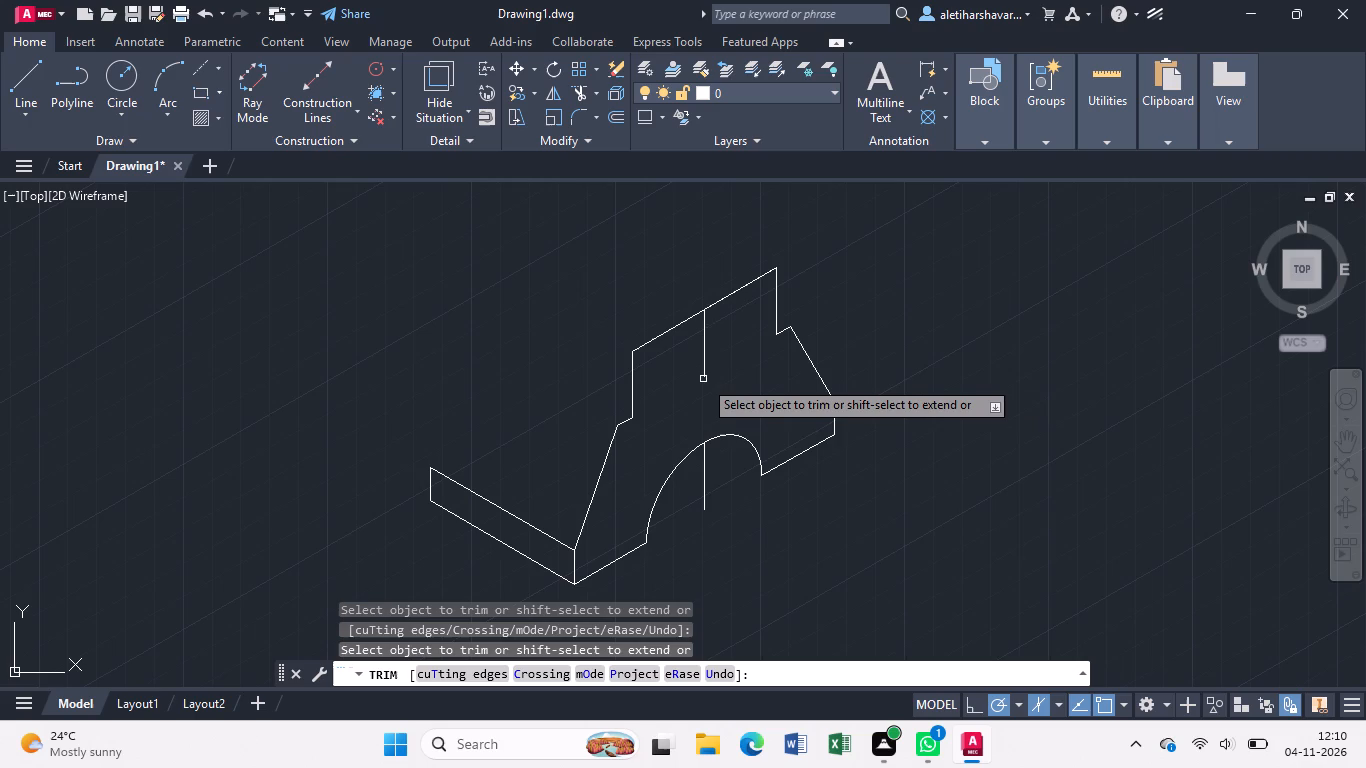
{"action": "left_click", "coordinate": [705, 365]}
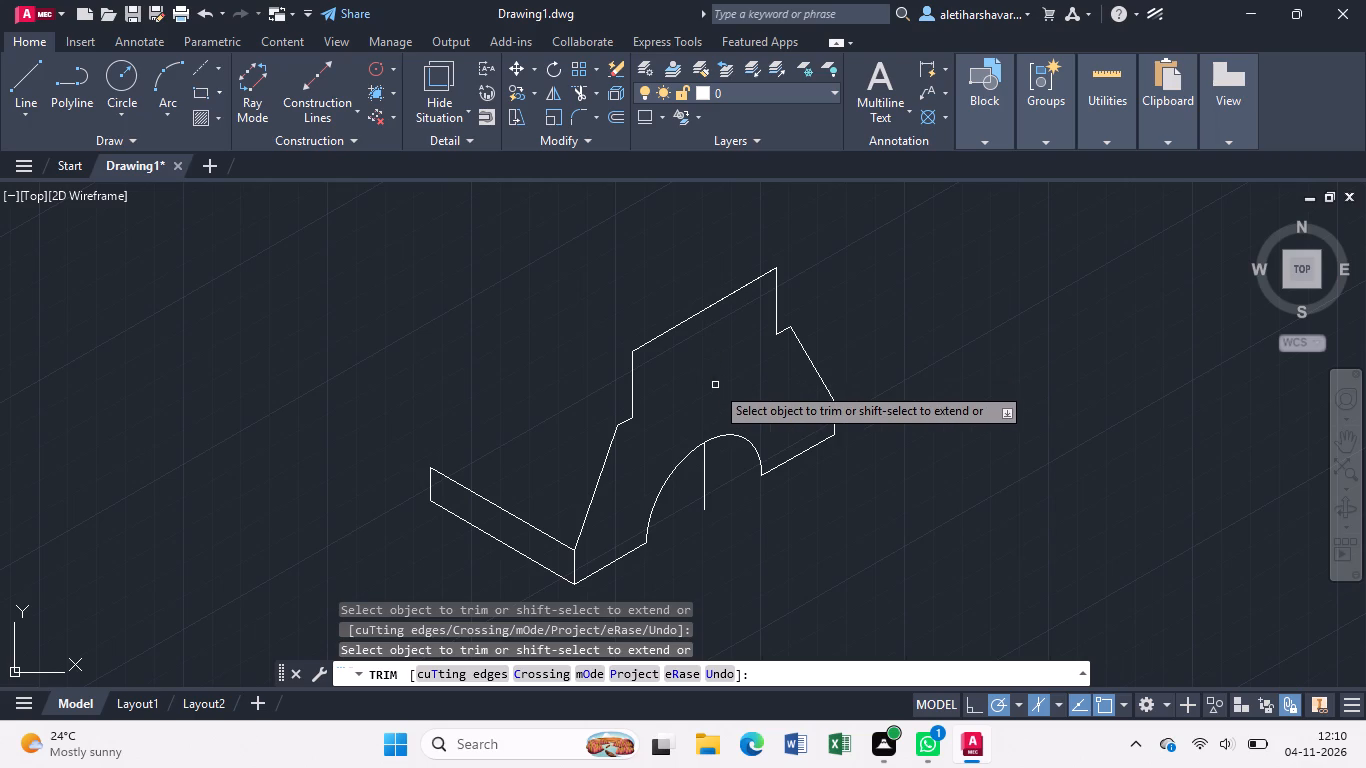
{"action": "left_click", "coordinate": [704, 484]}
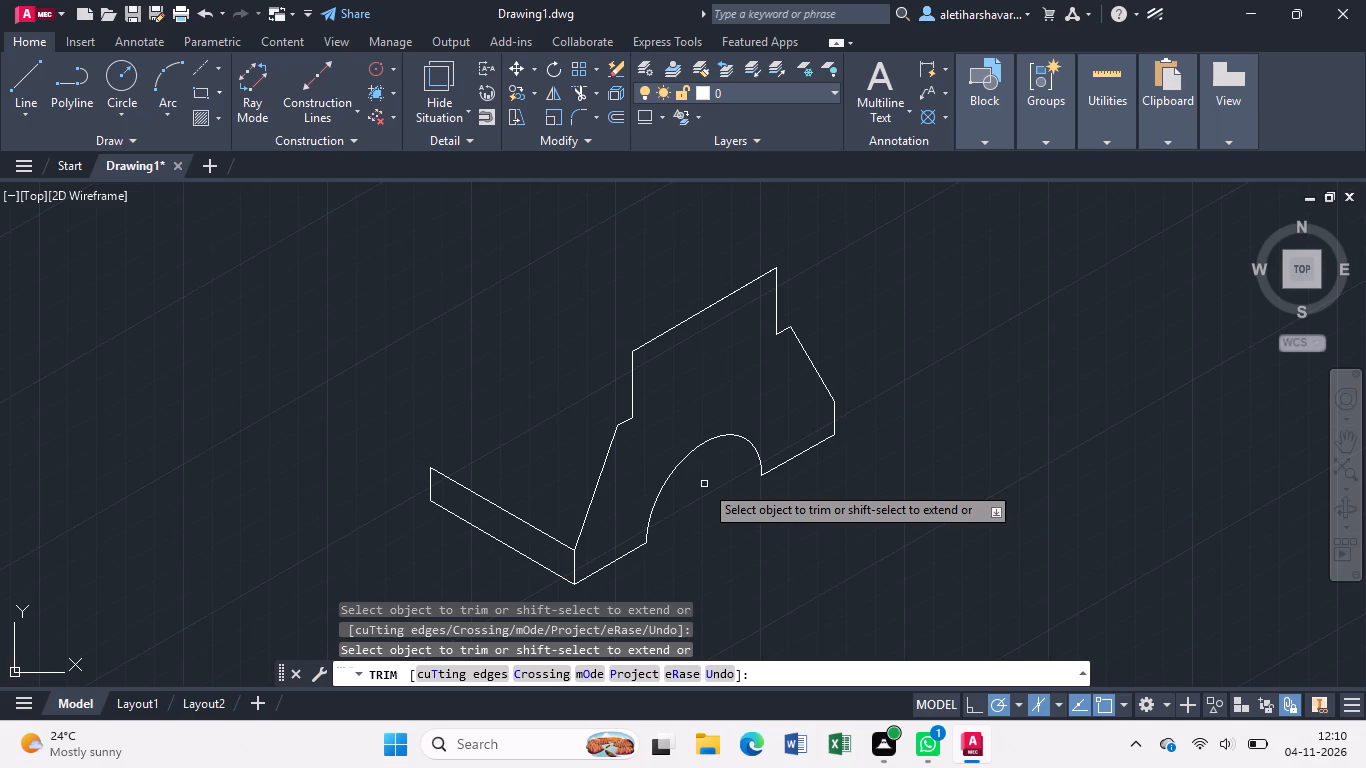
From the top of the left sloping side, draw a 10-unit line at 150° followed by a short line at 30°.
{"action": "key", "text": "Escape"}
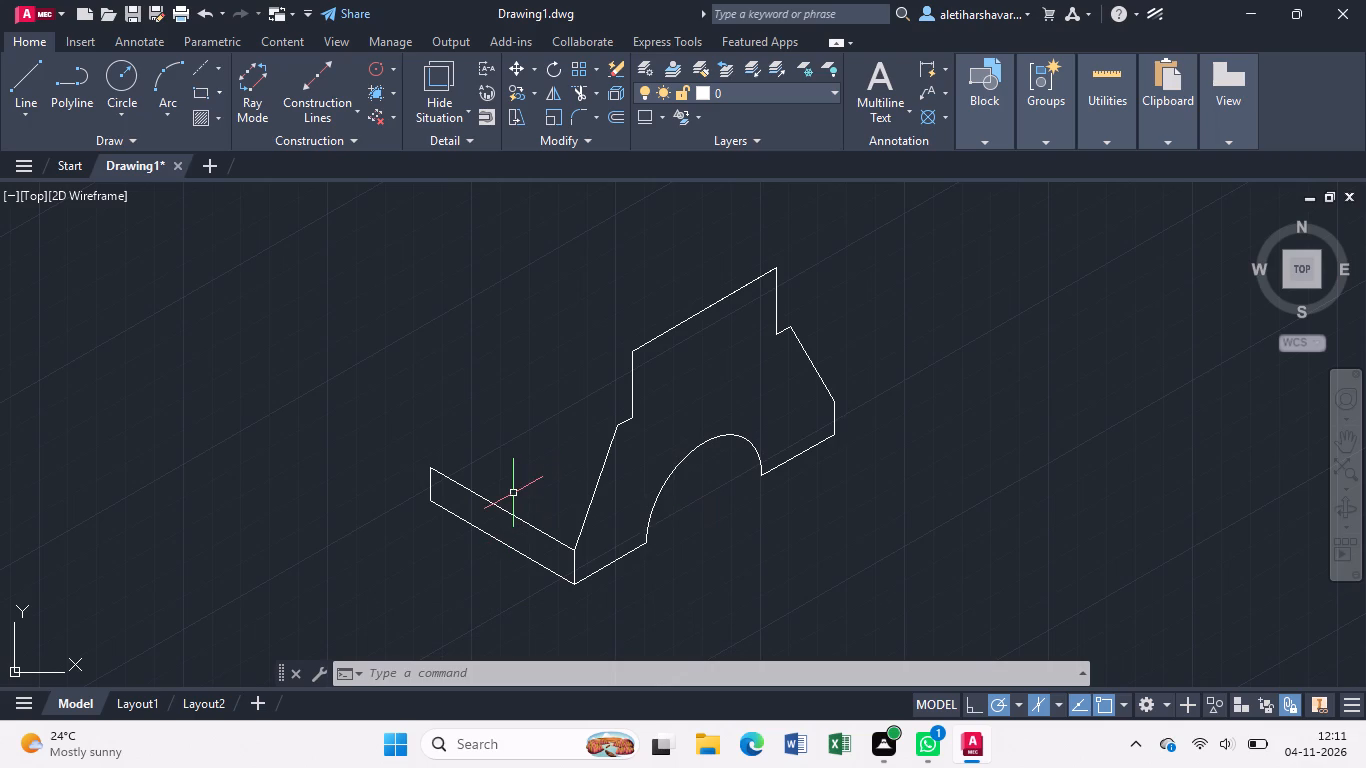
{"action": "scroll", "coordinate": [509, 463], "scroll_direction": "up", "scroll_amount": 1}
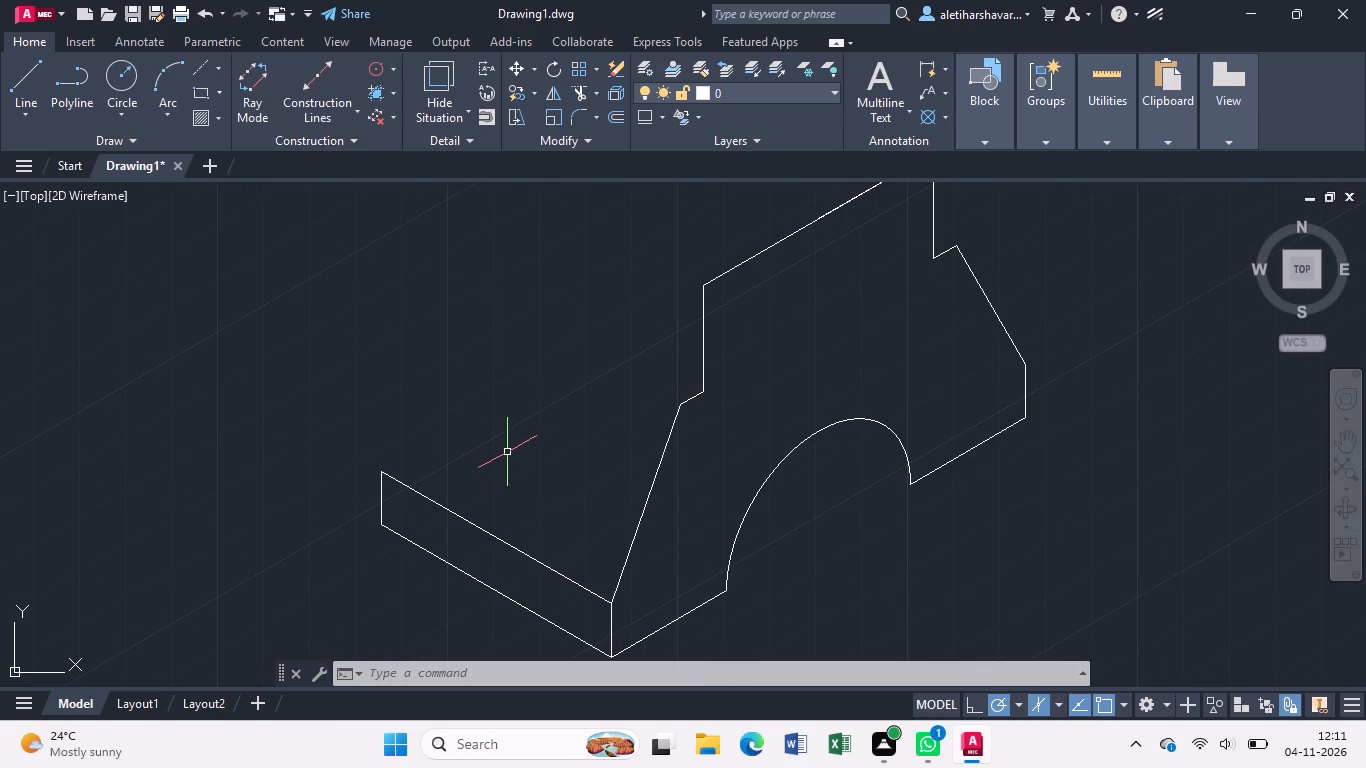
{"action": "key", "text": "l"}
{"action": "key", "text": "Return"}
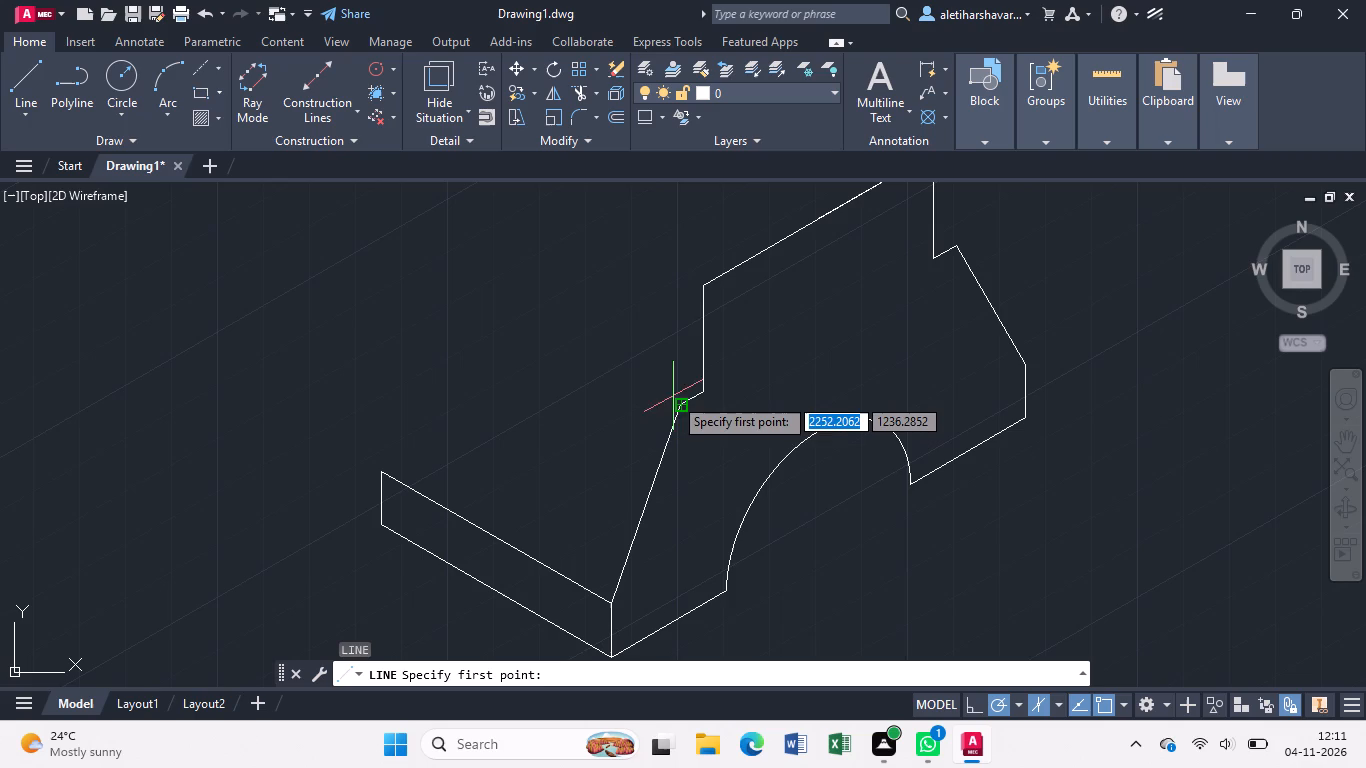
{"action": "left_click", "coordinate": [678, 401]}
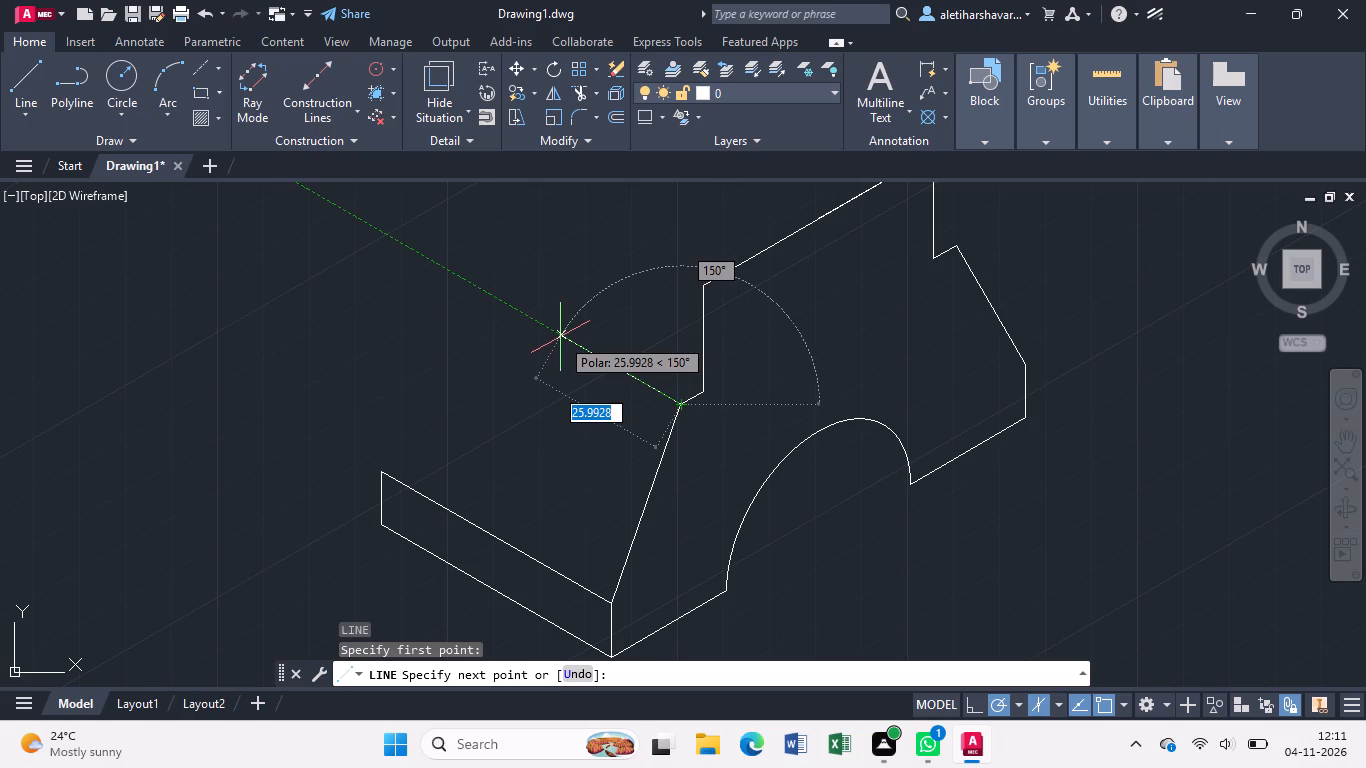
{"action": "key", "text": "1"}
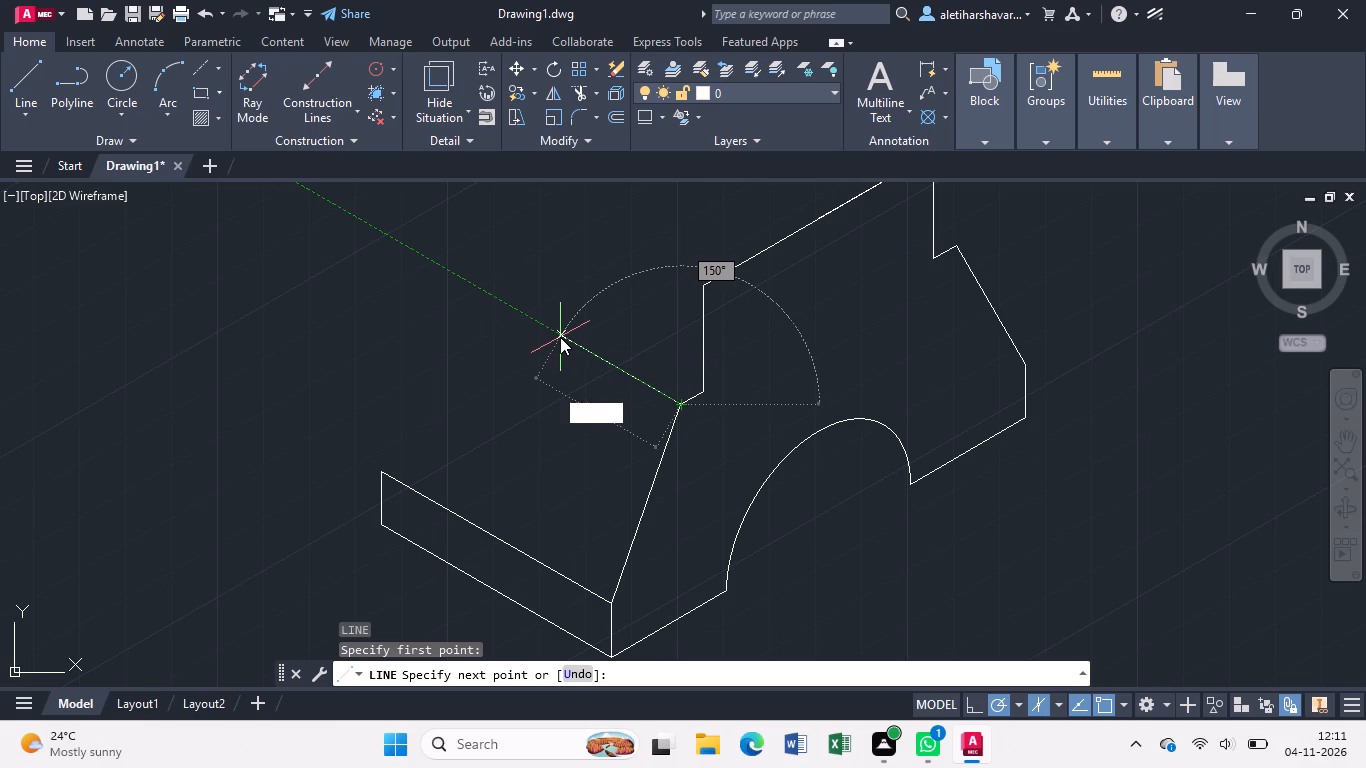
{"action": "key", "text": "0"}
{"action": "key", "text": "Return"}
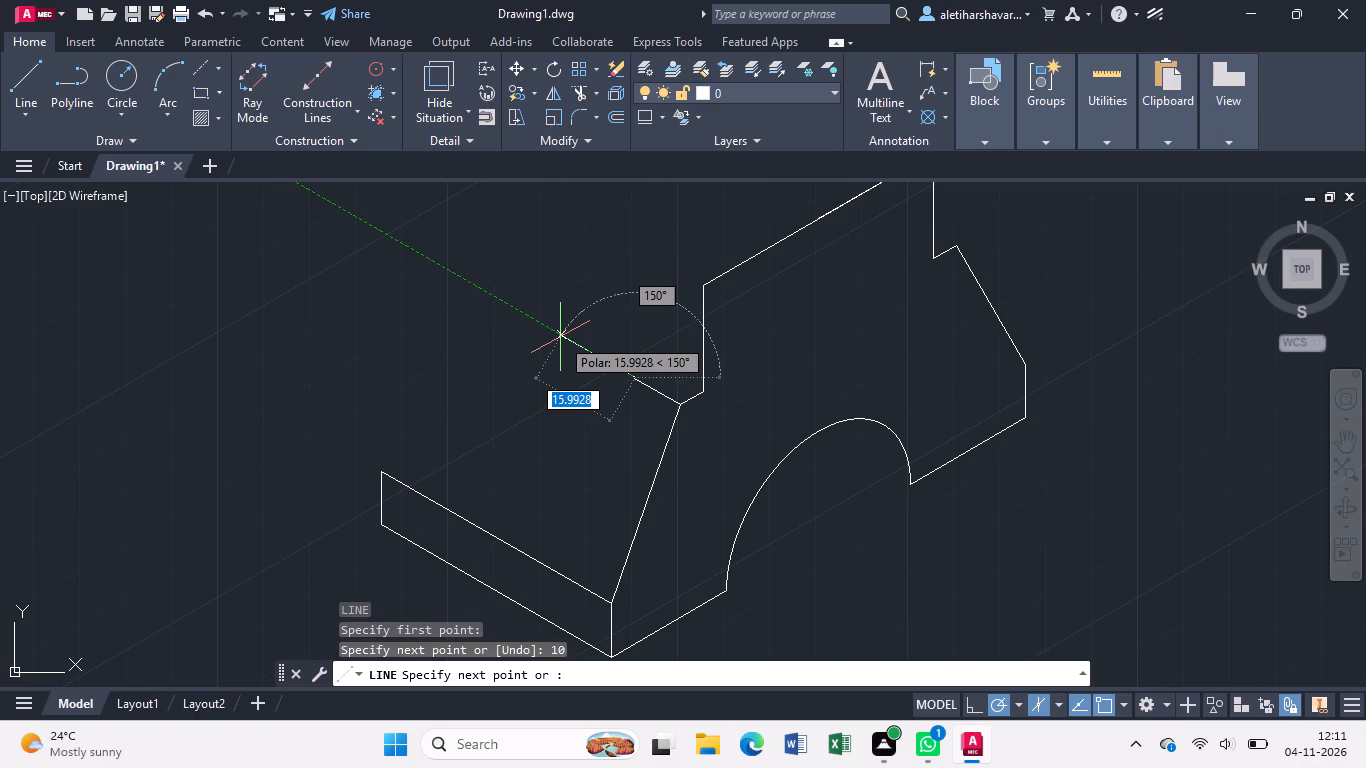
{"action": "left_click", "coordinate": [676, 345]}
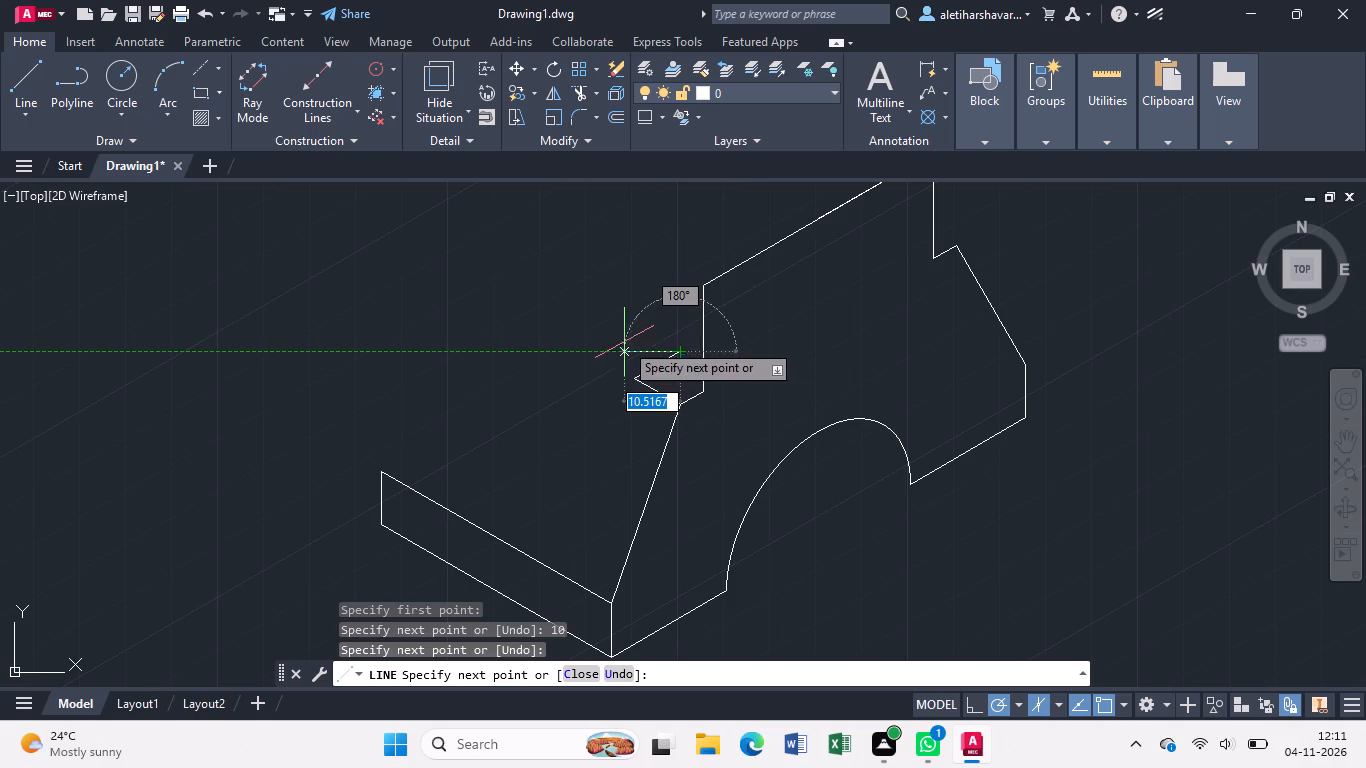
{"action": "key", "text": "Escape"}
Draw a line about 38.5 units long at 150° from the left step's inner corner, crossing the short 30° line.
{"action": "key", "text": "l"}
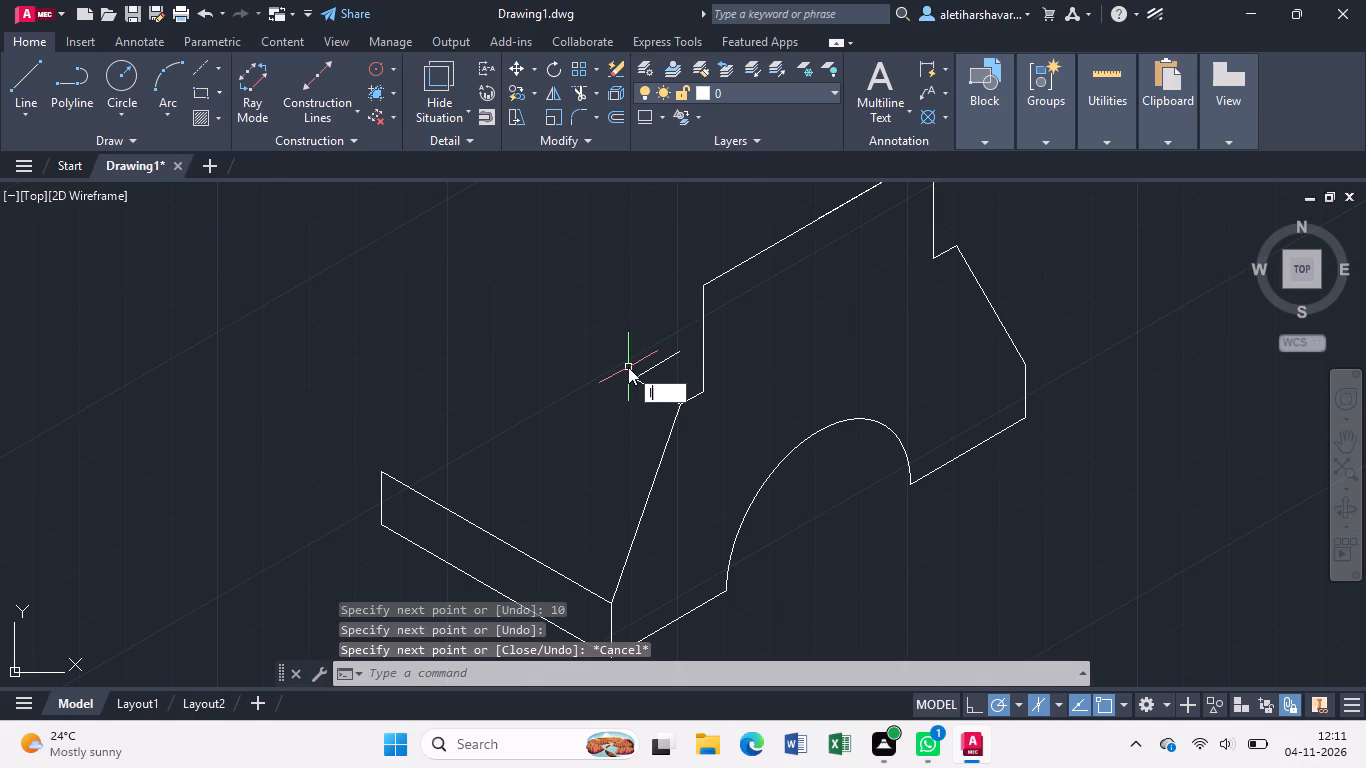
{"action": "key", "text": "Return"}
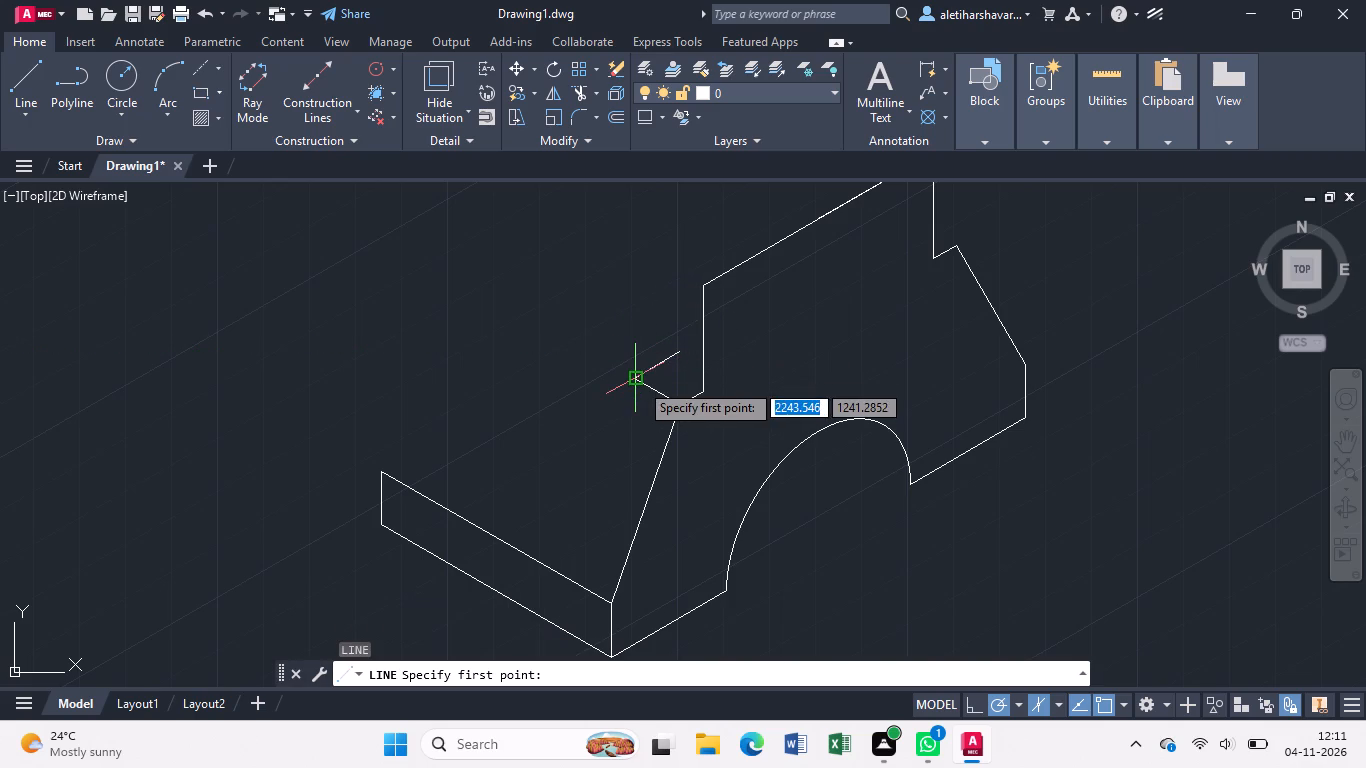
{"action": "left_click", "coordinate": [701, 387]}
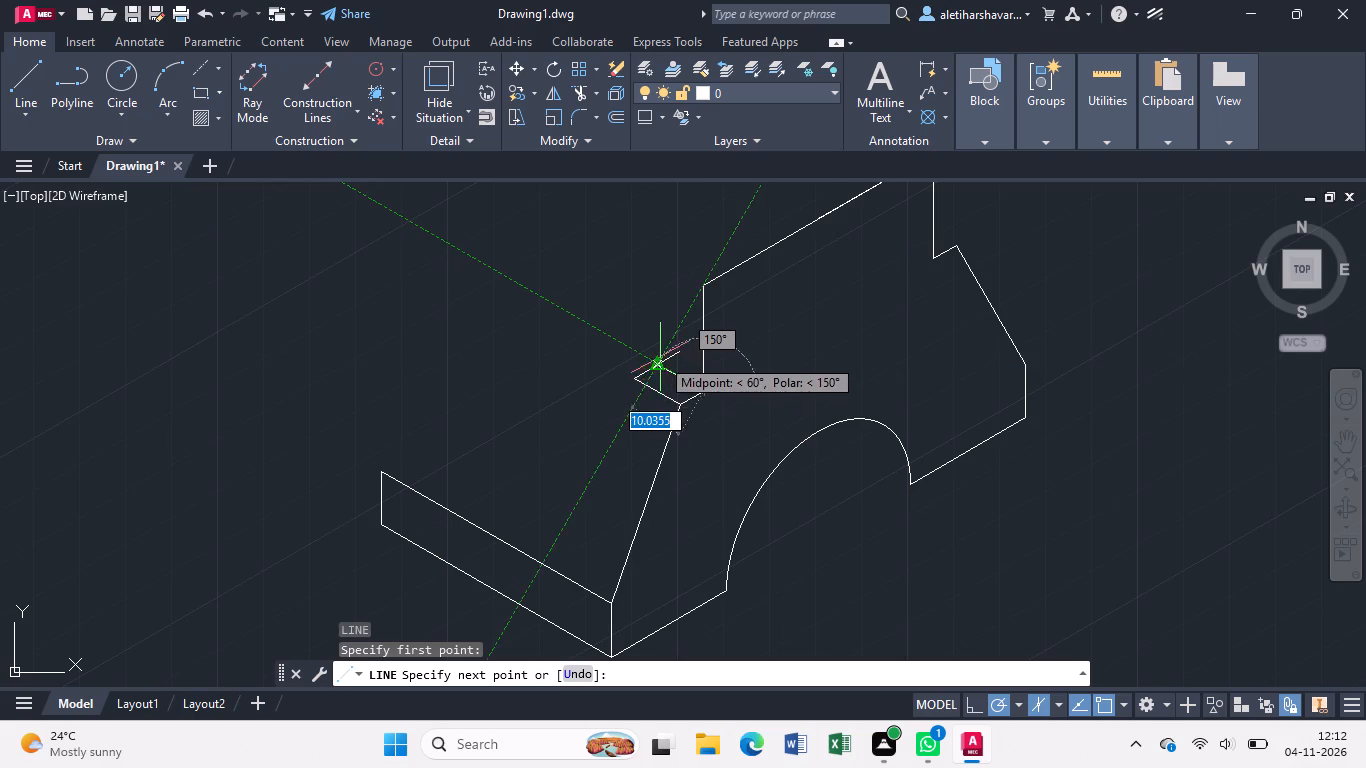
{"action": "left_click", "coordinate": [525, 291]}
{"action": "key", "text": "Escape"}
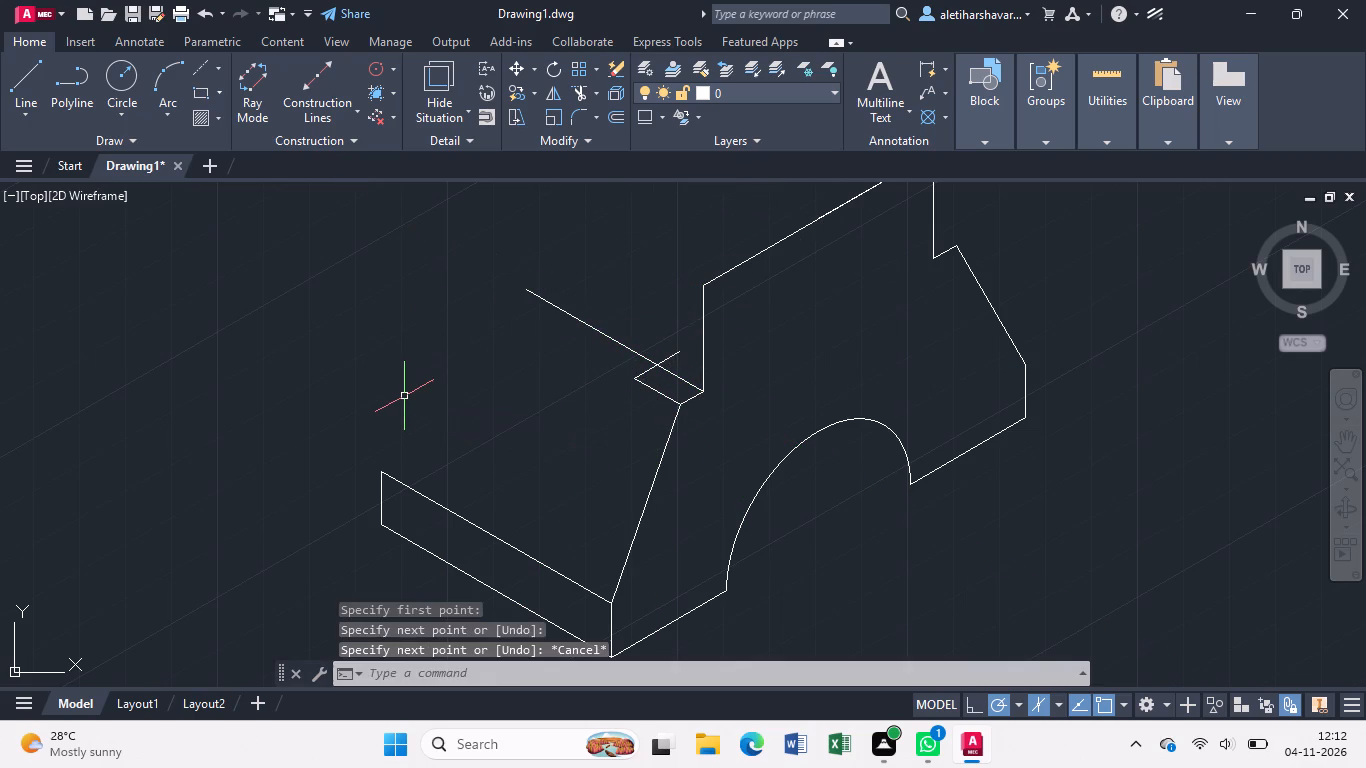
Trim the overhangs of the short 30° line and the long 150° line beyond their intersection to close the step's parallelogram.
{"action": "type", "text": "tr"}
{"action": "key", "text": "Return"}
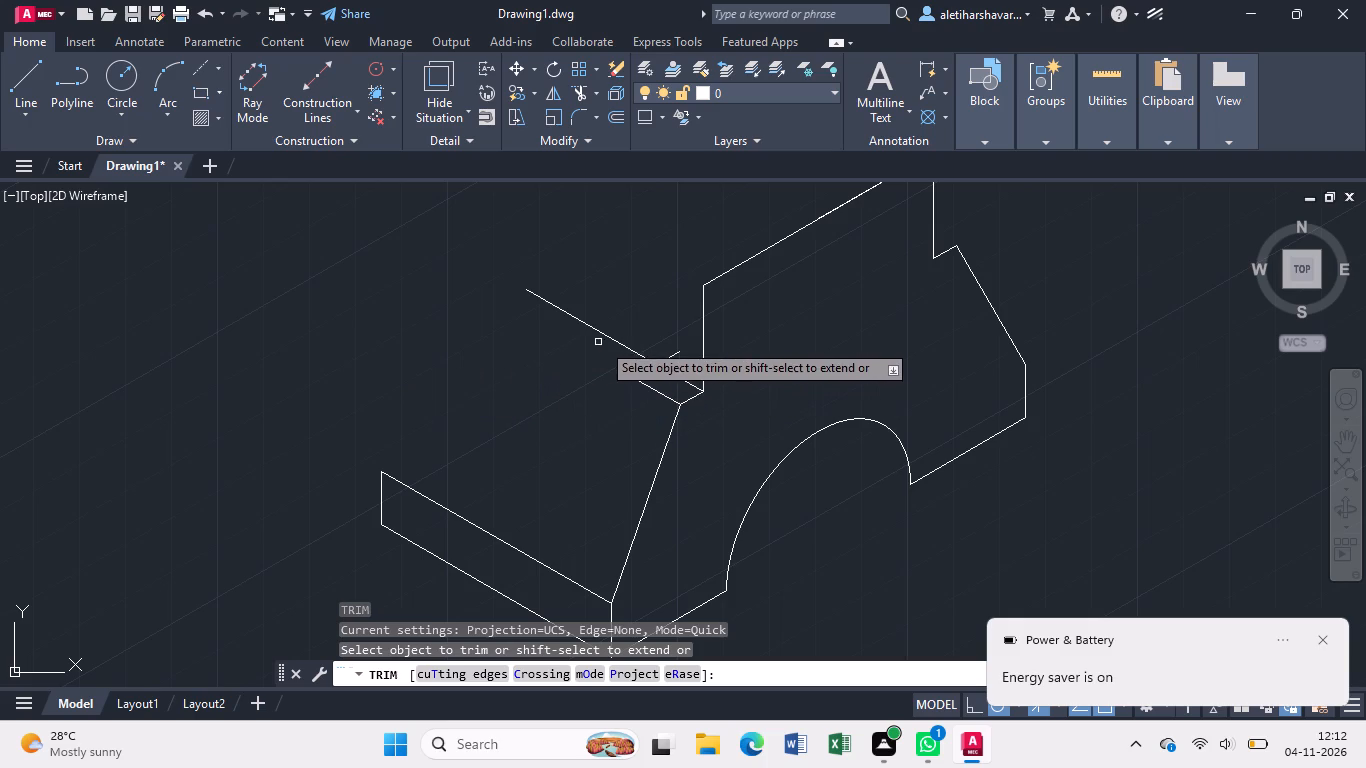
{"action": "left_click", "coordinate": [673, 356]}
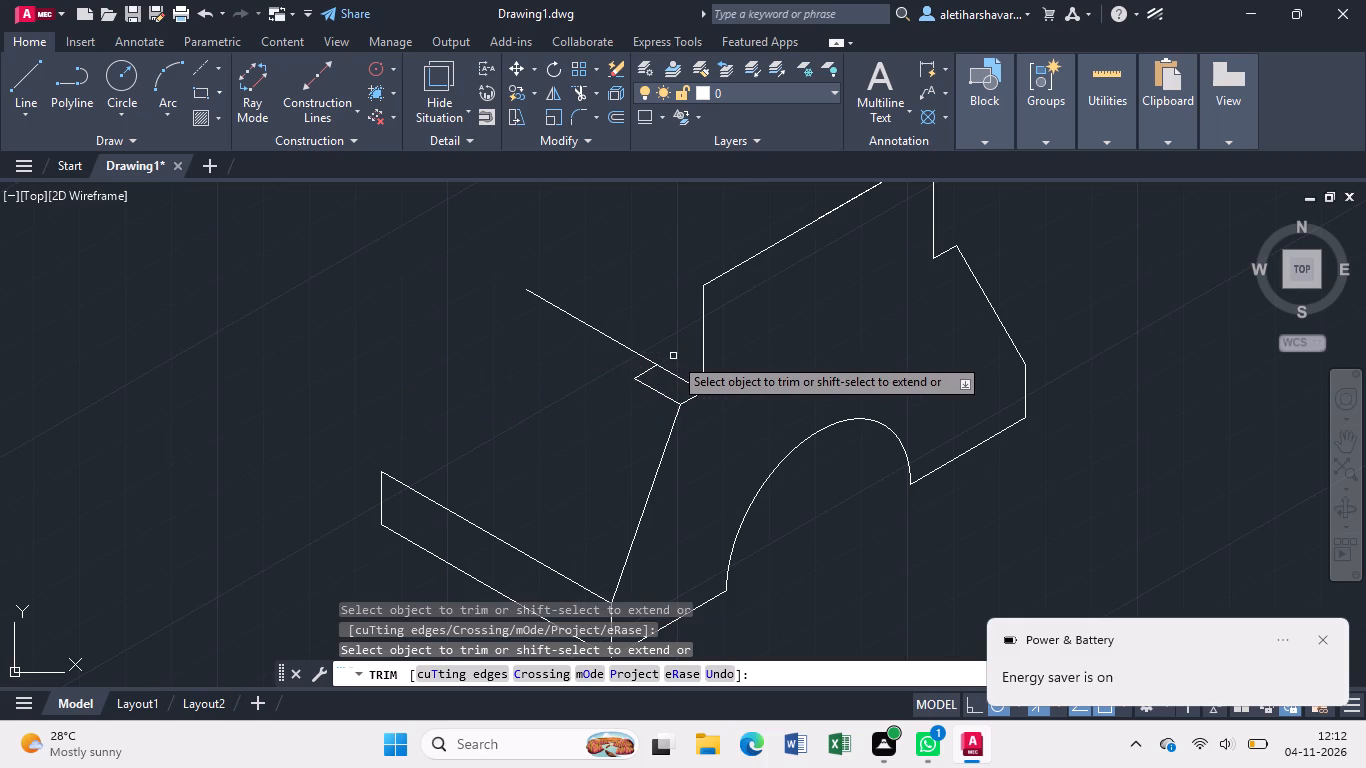
{"action": "left_click", "coordinate": [630, 348]}
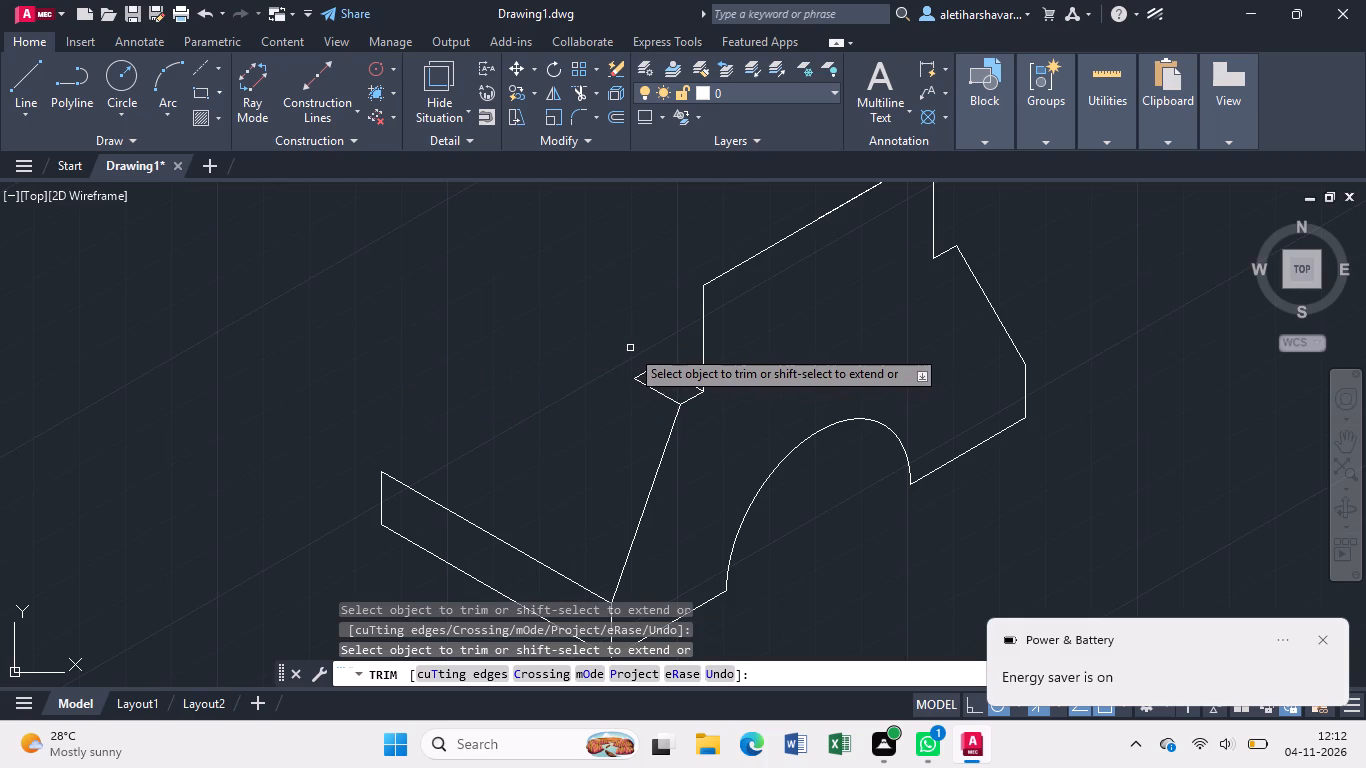
{"action": "key", "text": "Escape"}
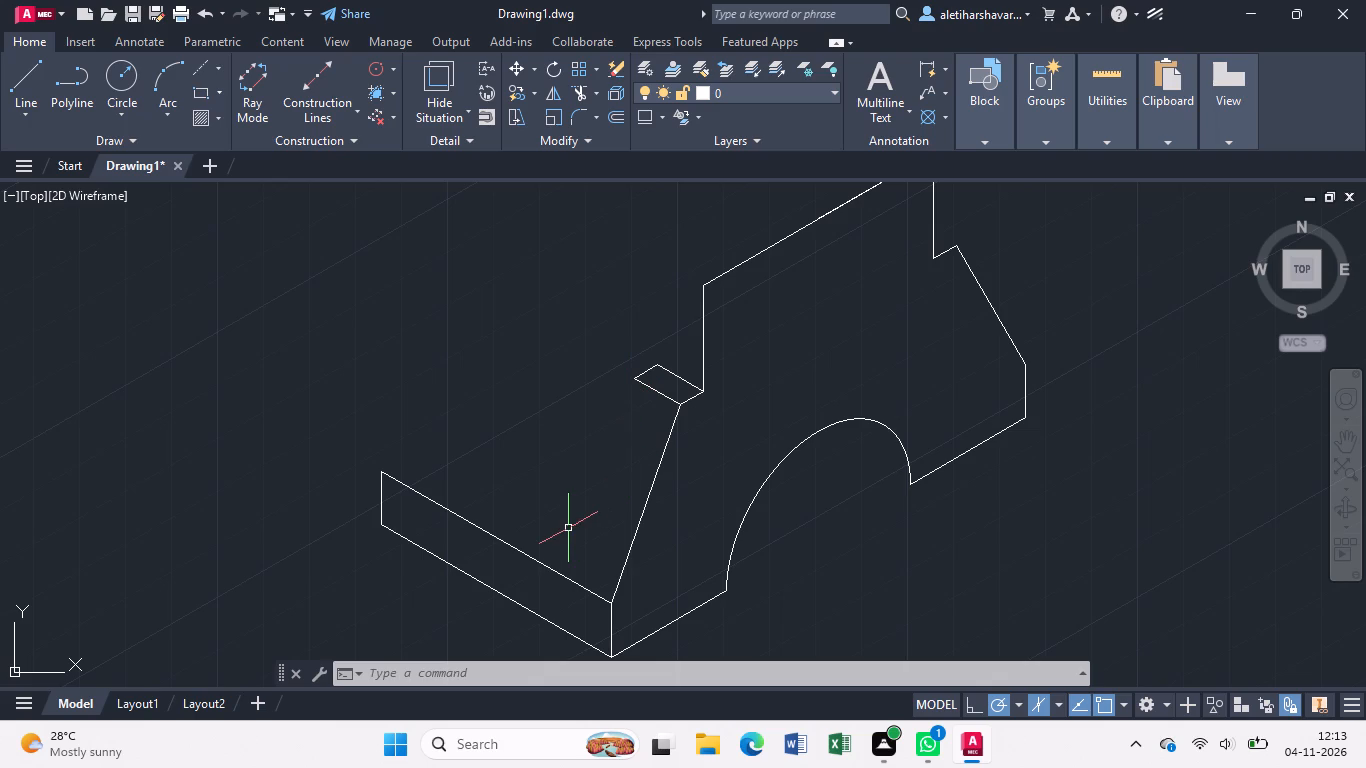
{"action": "key", "text": "Escape"}
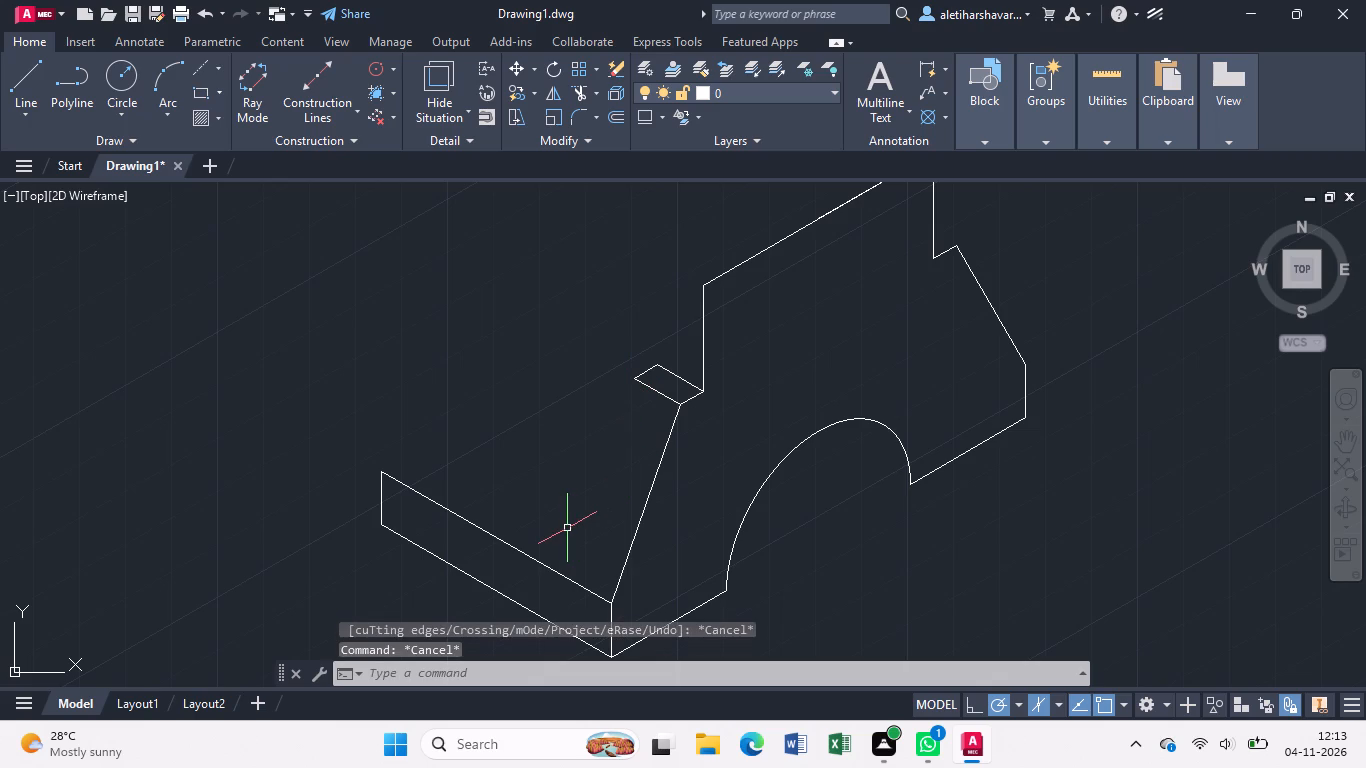
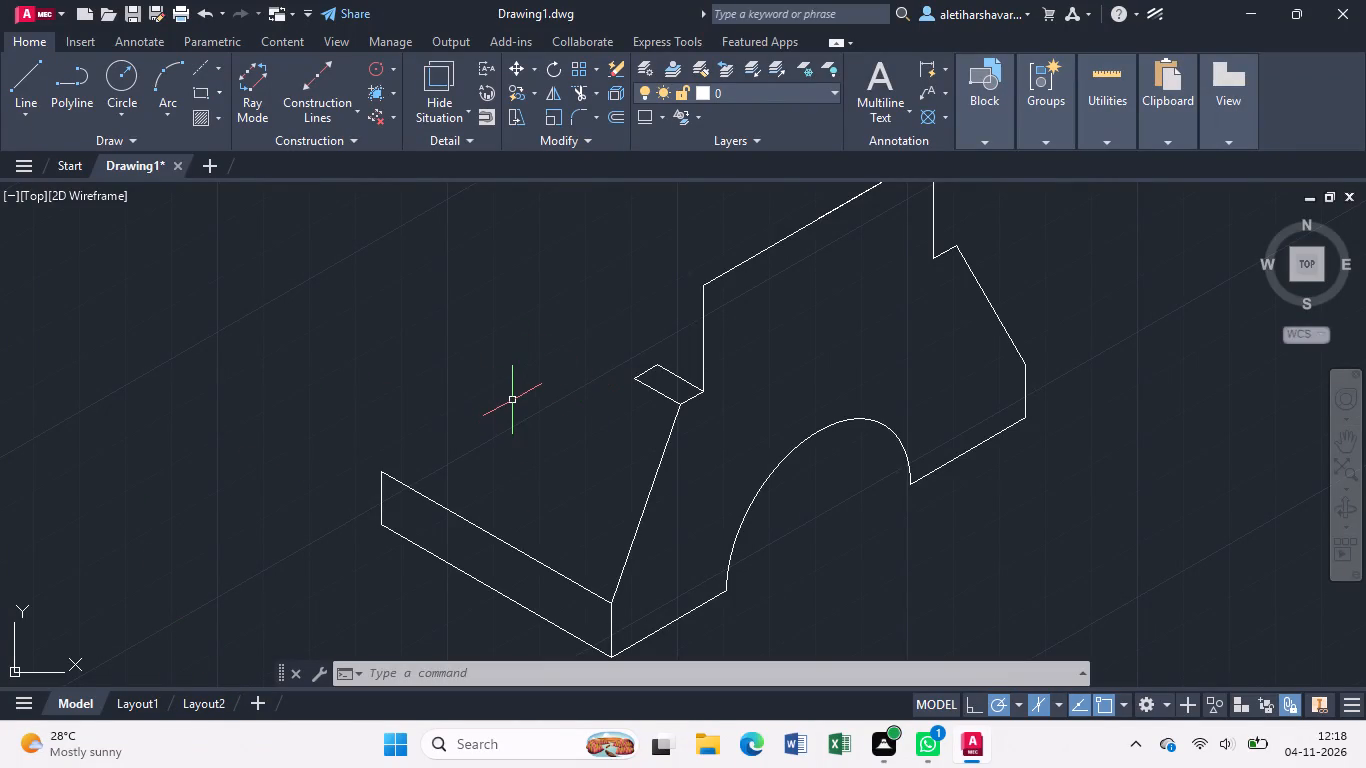
Start an Ellipse isocircle centred on the midpoint of the stepped top's upper edge.
{"action": "scroll", "coordinate": [523, 400], "scroll_direction": "down", "scroll_amount": 1}
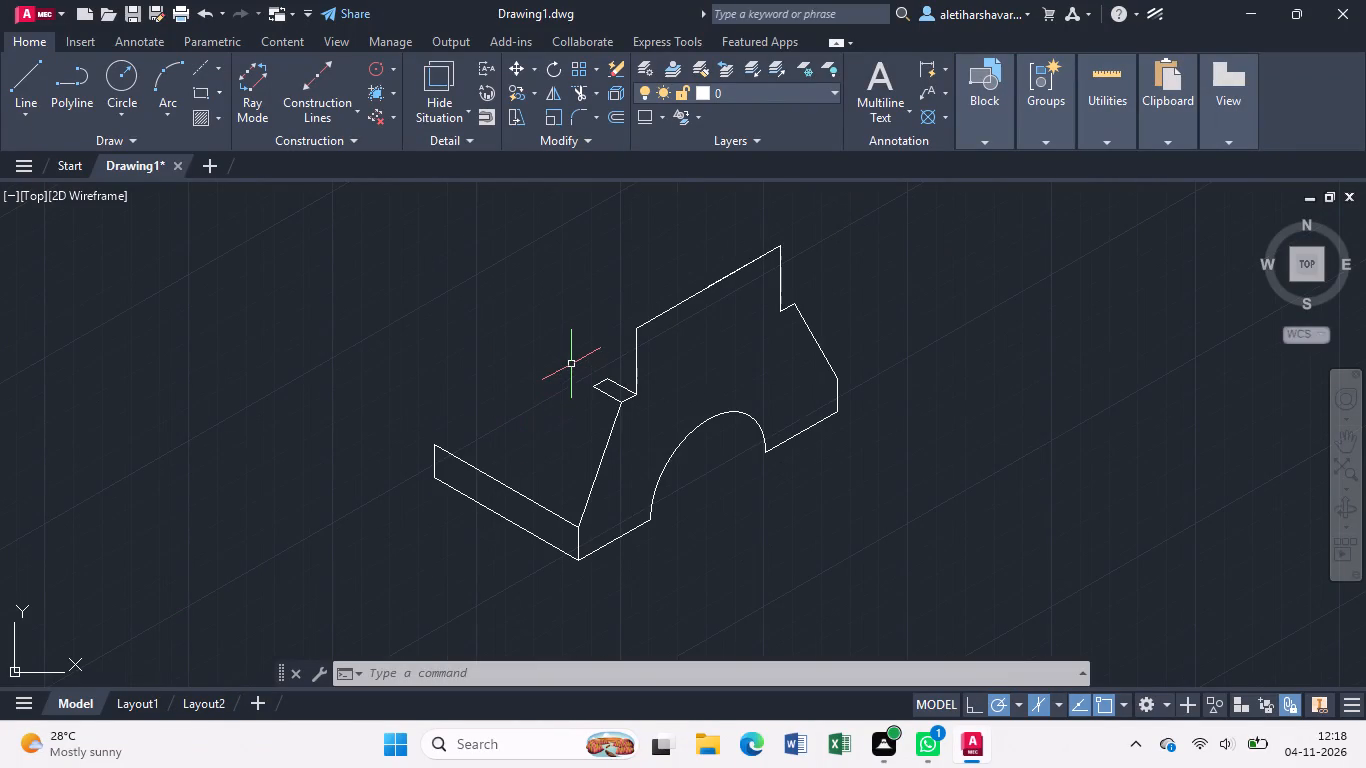
{"action": "key", "text": "c"}
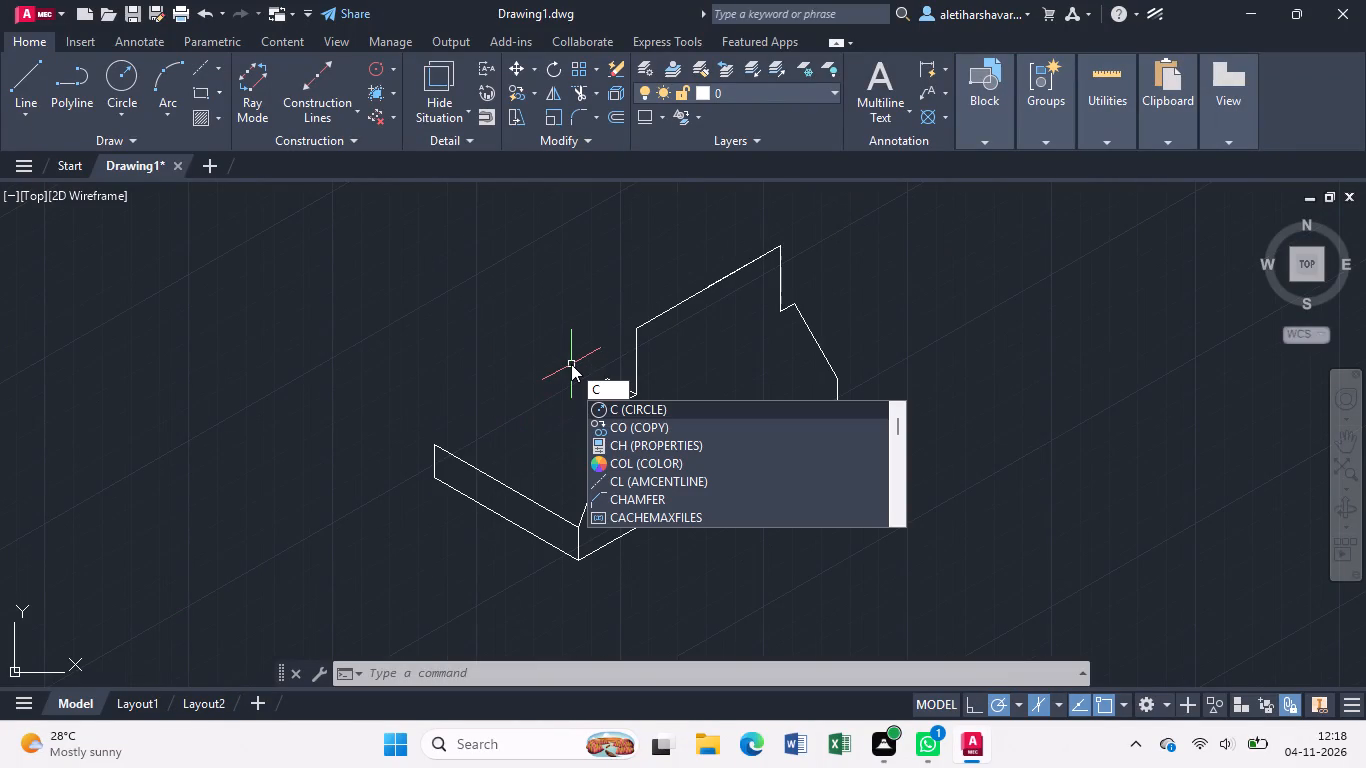
{"action": "key", "text": "Escape"}
{"action": "key", "text": "e"}
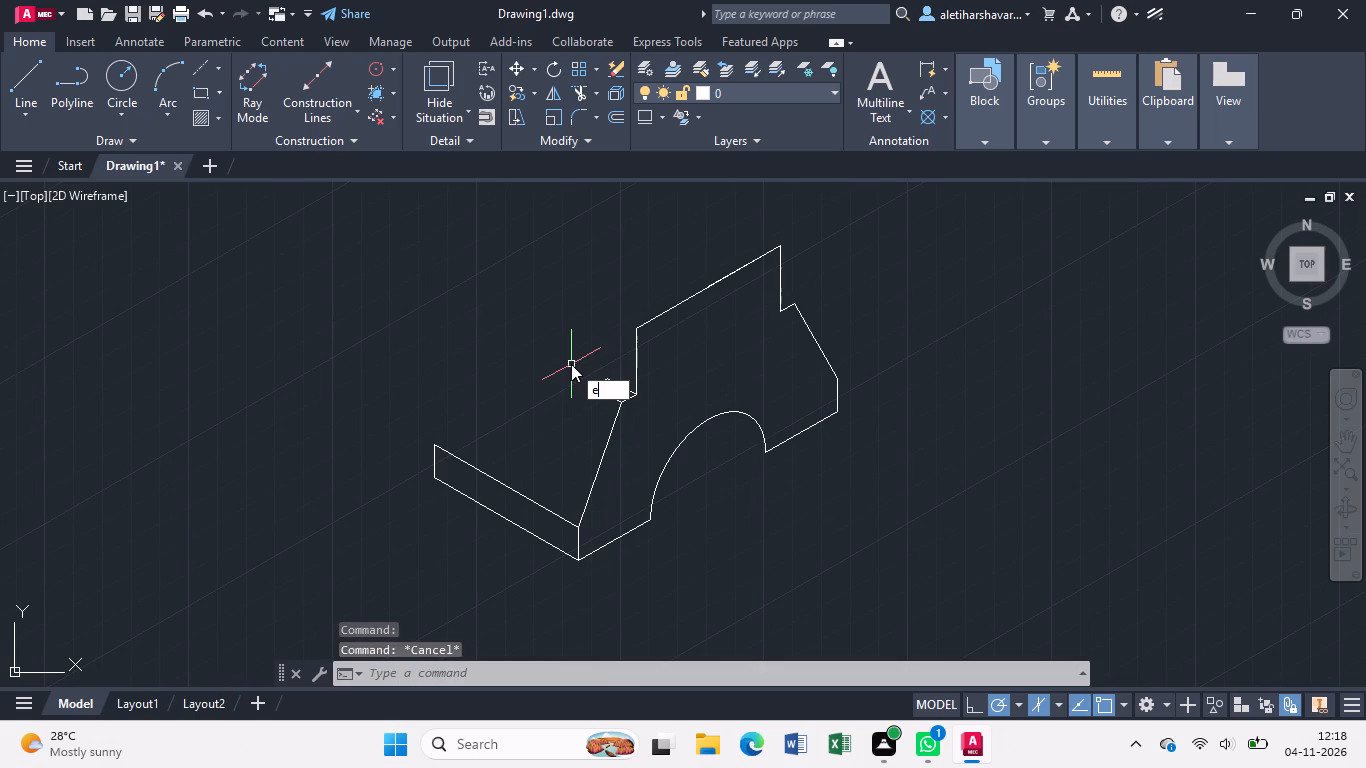
{"action": "type", "text": "ll"}
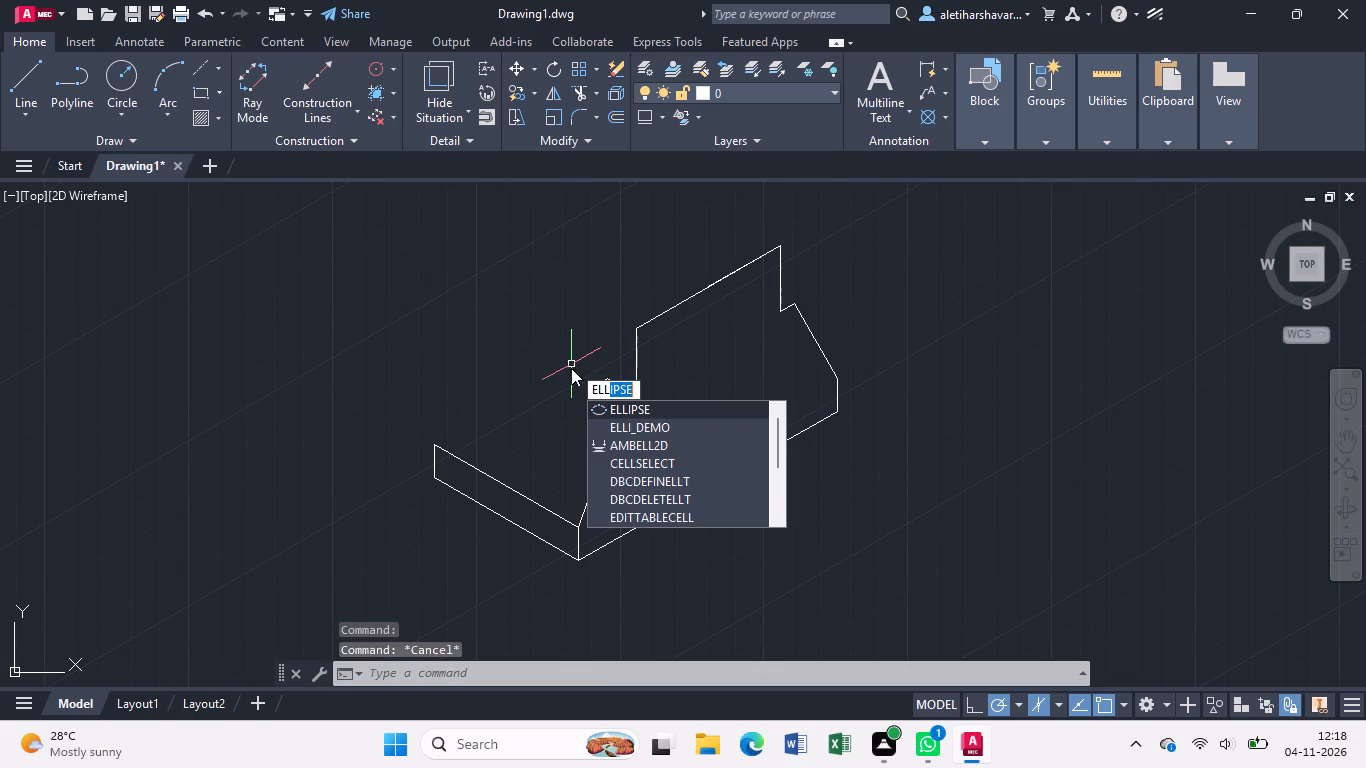
{"action": "left_click", "coordinate": [633, 403]}
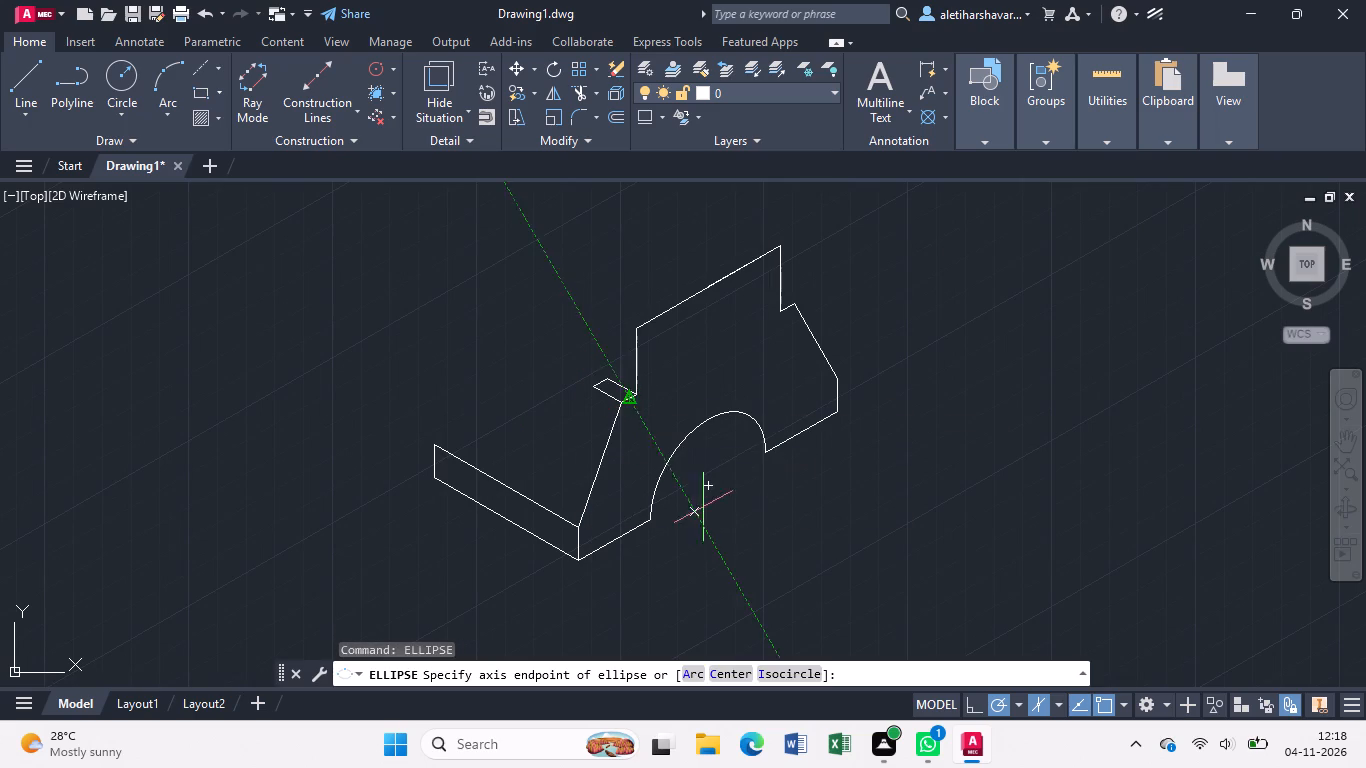
{"action": "left_click", "coordinate": [782, 669]}
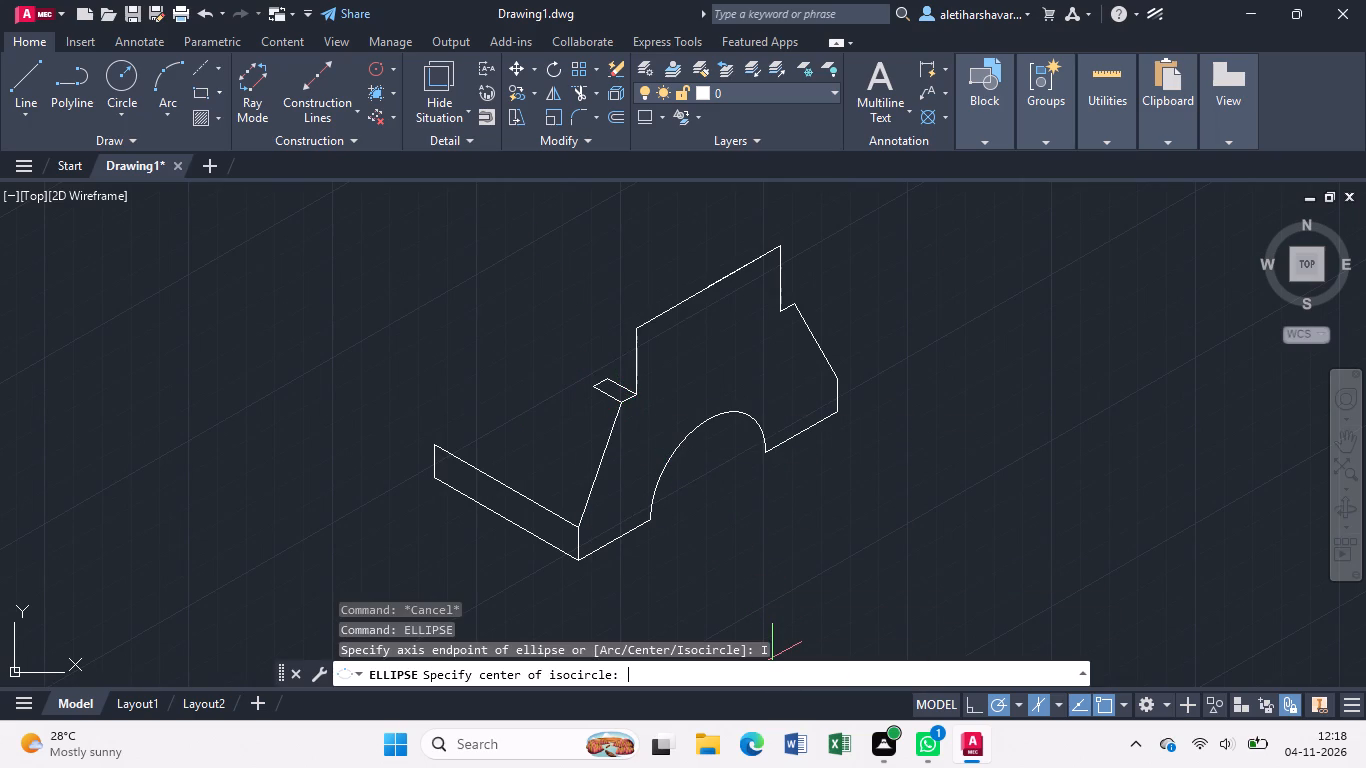
{"action": "left_click", "coordinate": [707, 290]}
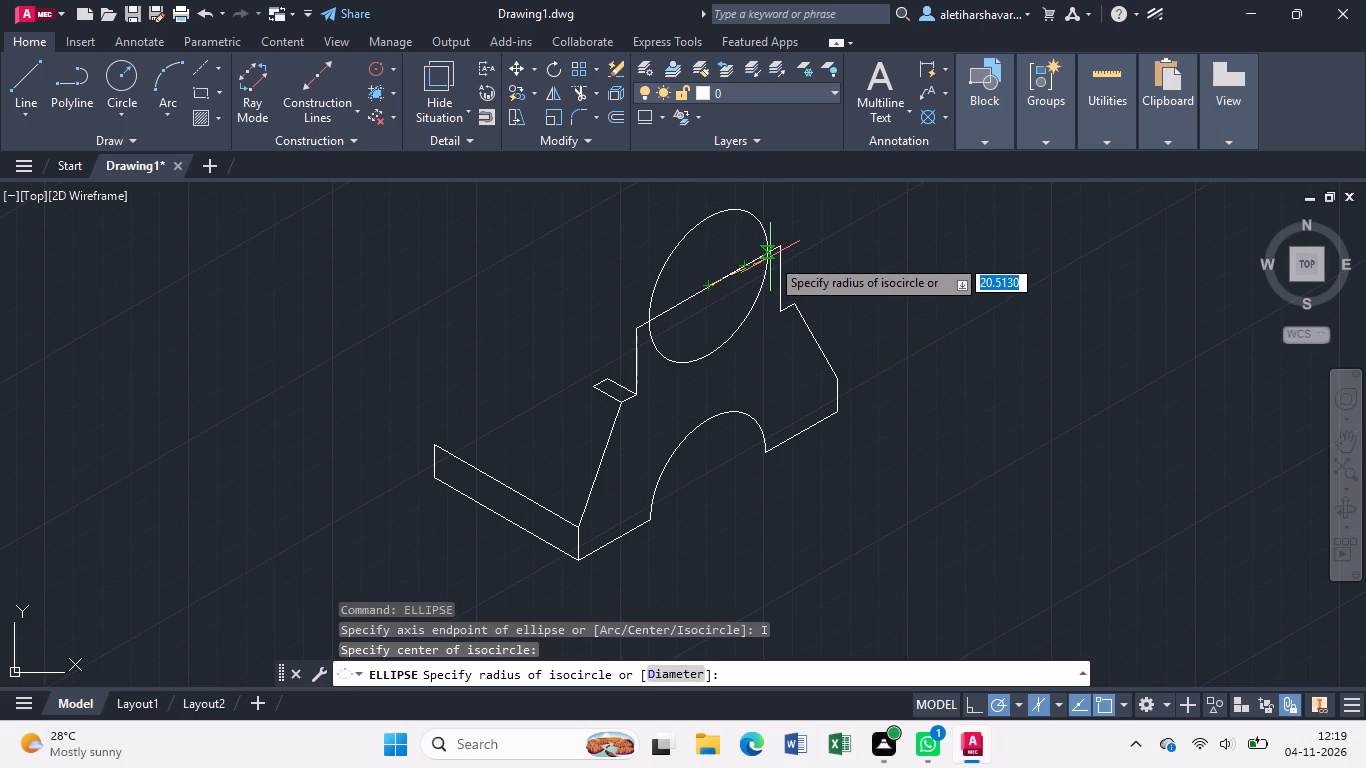
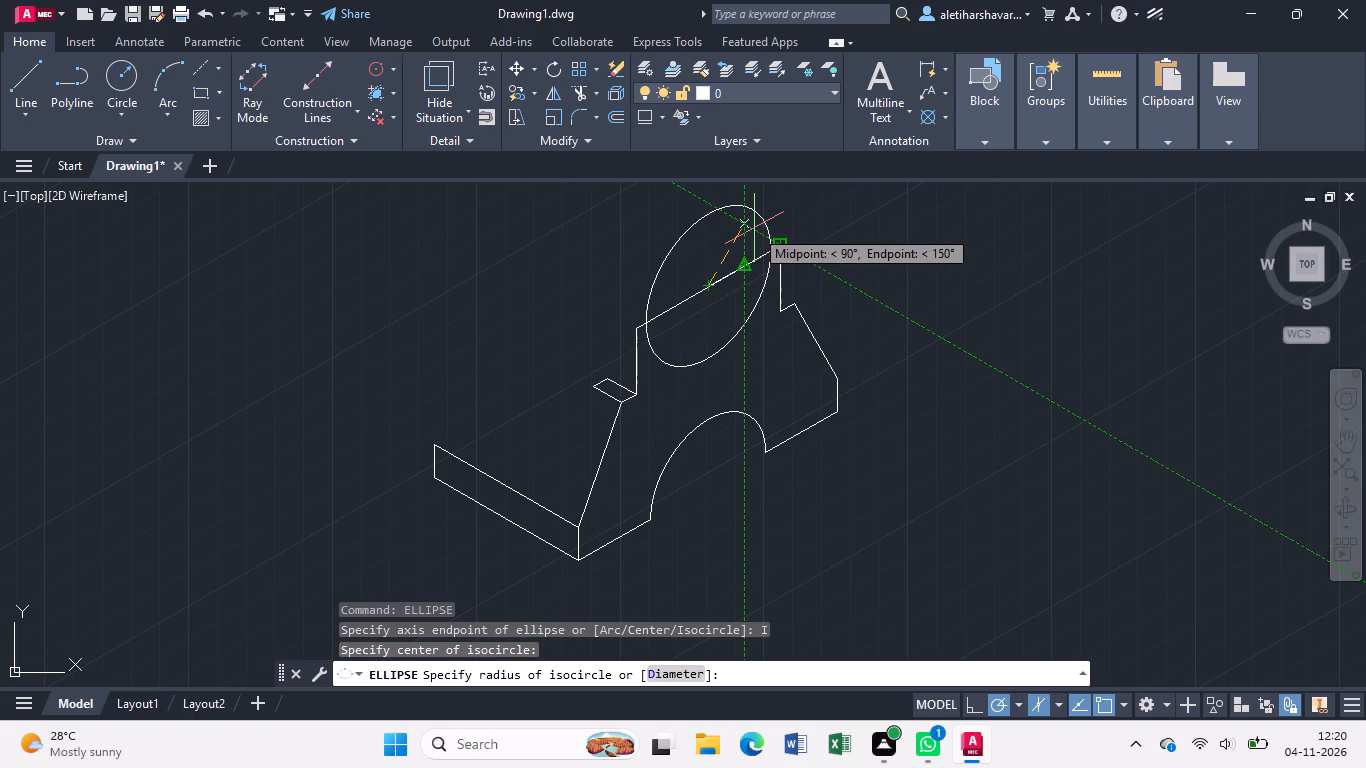
Give the isocircle on the stepped top's upper edge a radius of 15.
{"action": "type", "text": "15"}
{"action": "key", "text": "Return"}
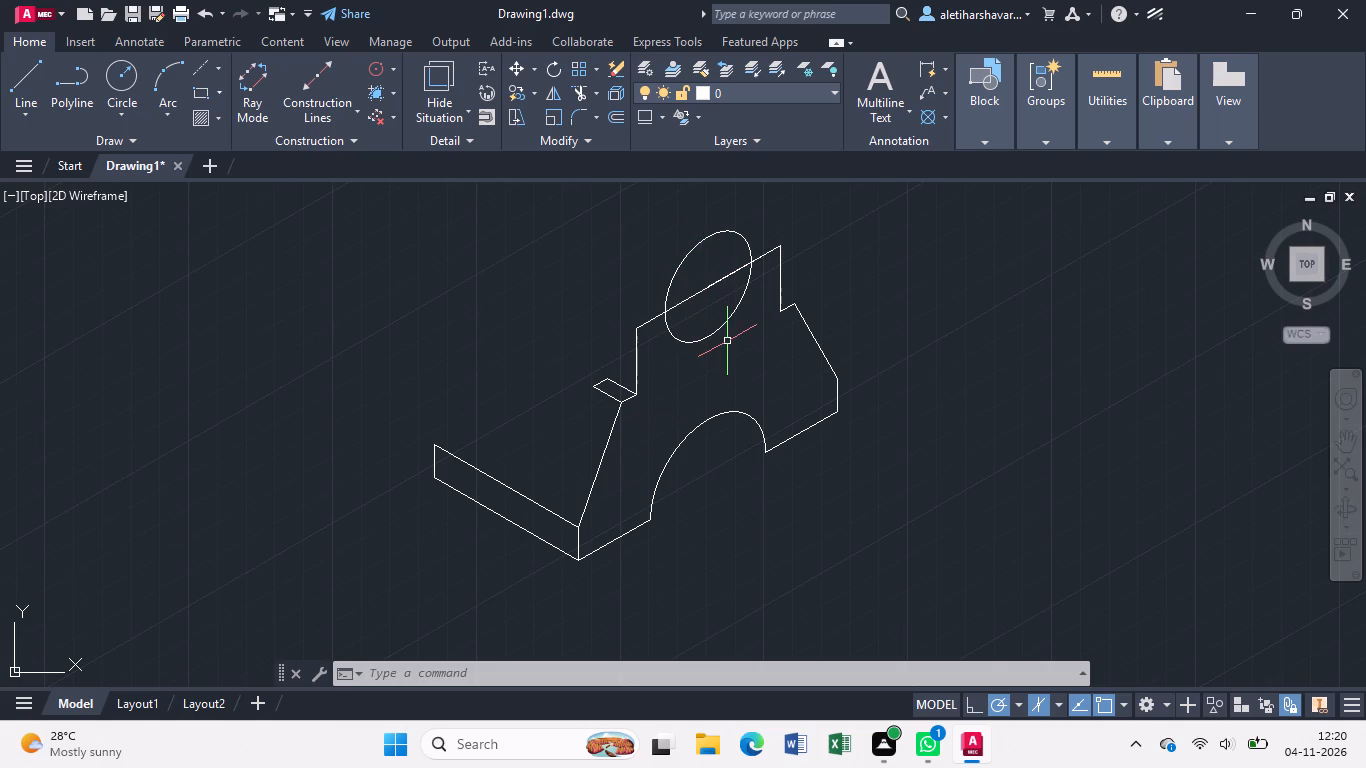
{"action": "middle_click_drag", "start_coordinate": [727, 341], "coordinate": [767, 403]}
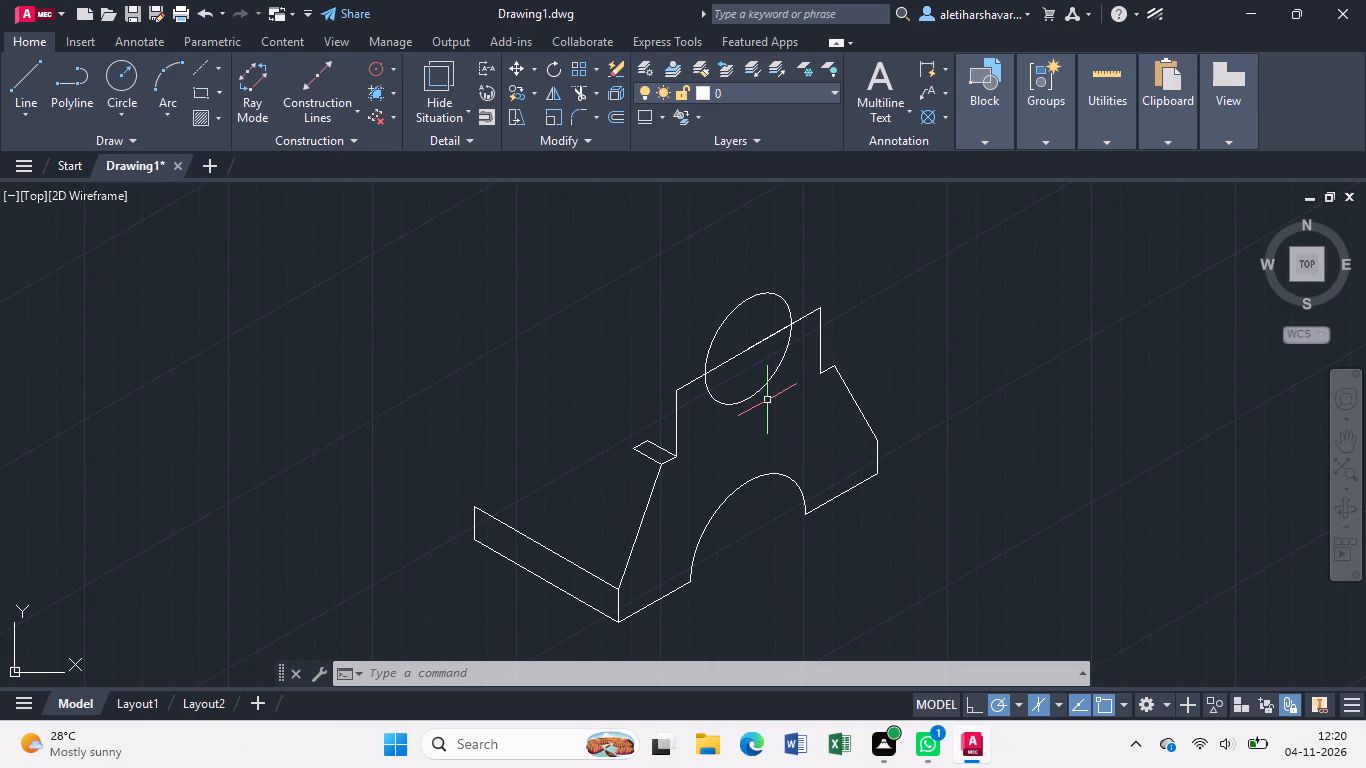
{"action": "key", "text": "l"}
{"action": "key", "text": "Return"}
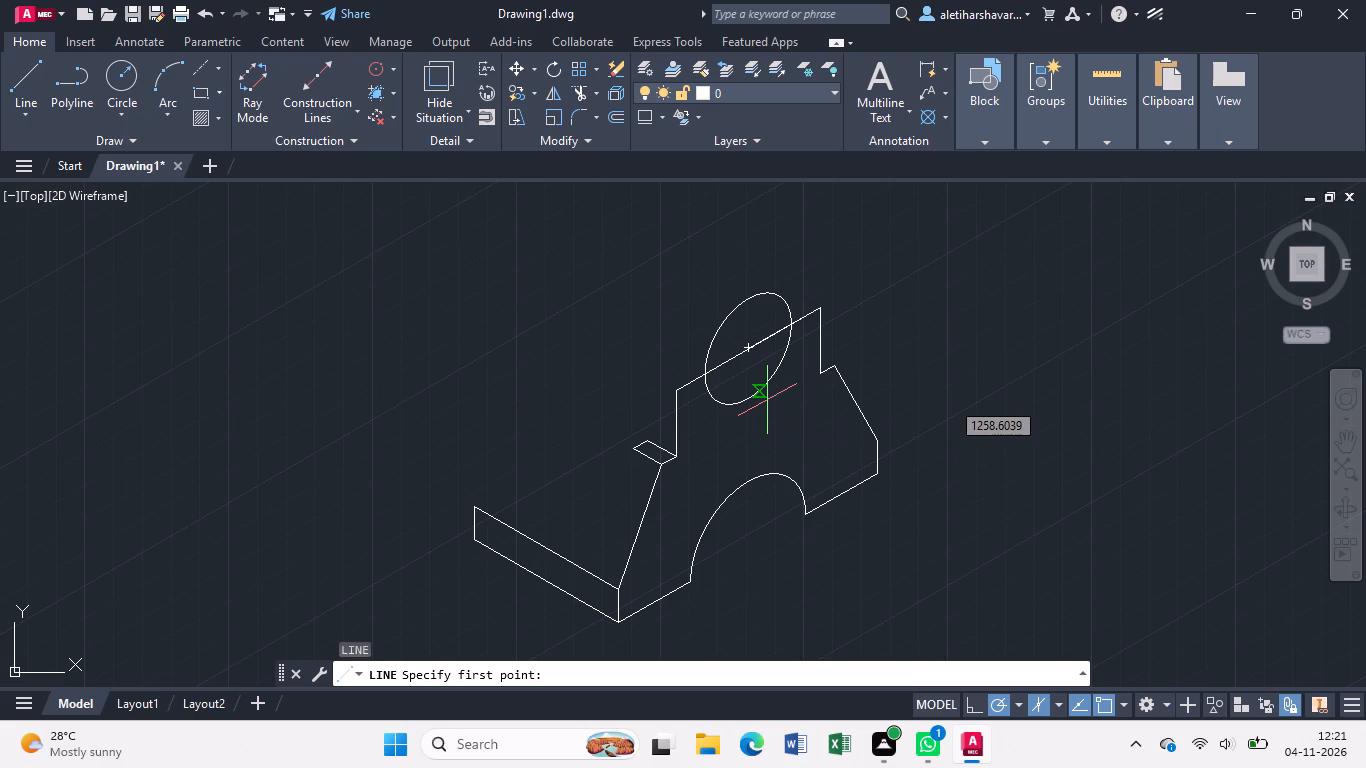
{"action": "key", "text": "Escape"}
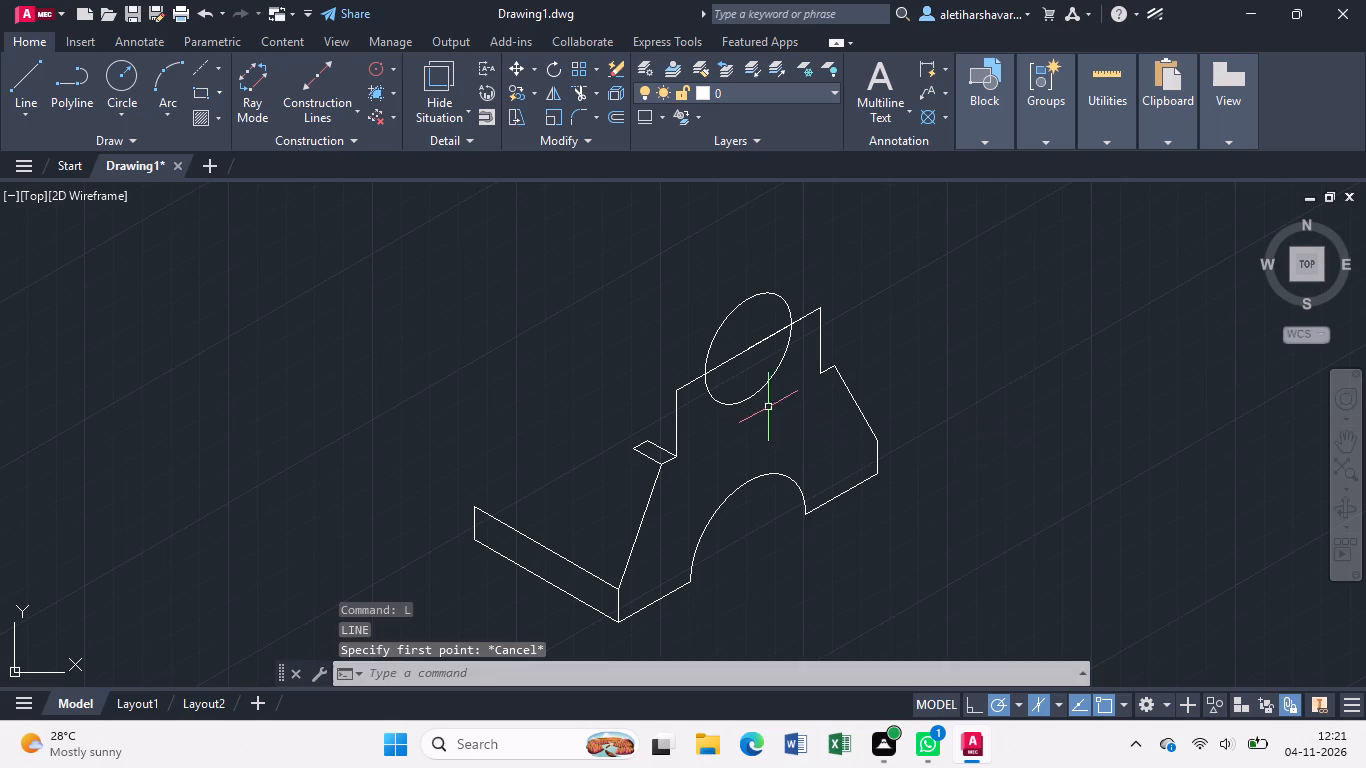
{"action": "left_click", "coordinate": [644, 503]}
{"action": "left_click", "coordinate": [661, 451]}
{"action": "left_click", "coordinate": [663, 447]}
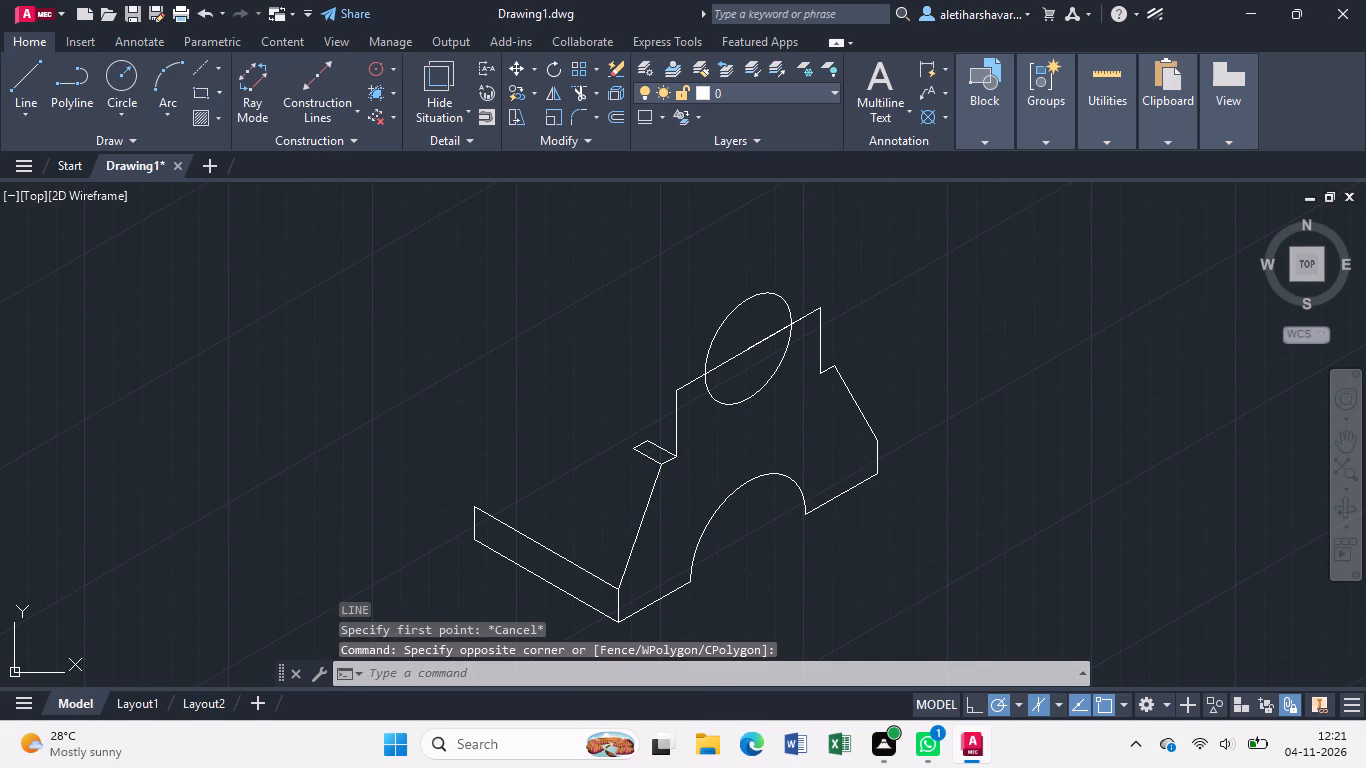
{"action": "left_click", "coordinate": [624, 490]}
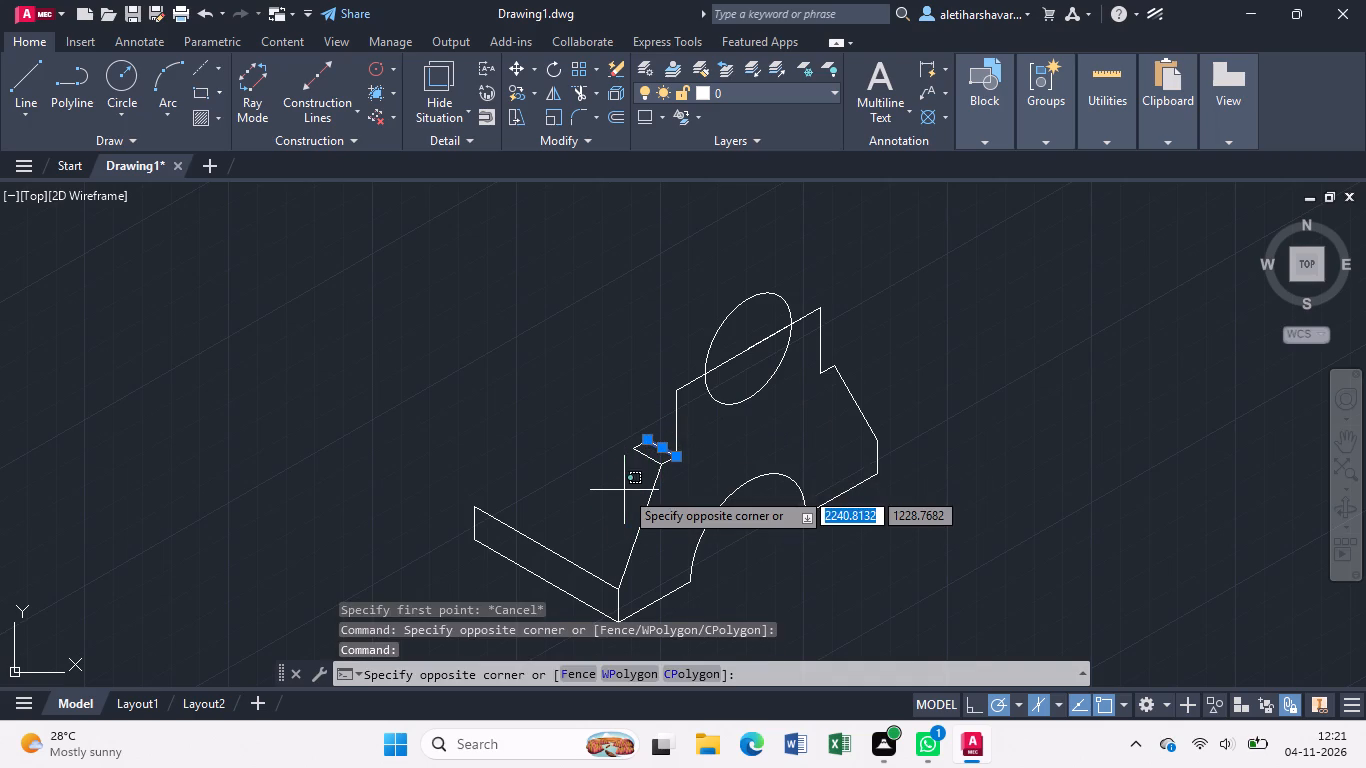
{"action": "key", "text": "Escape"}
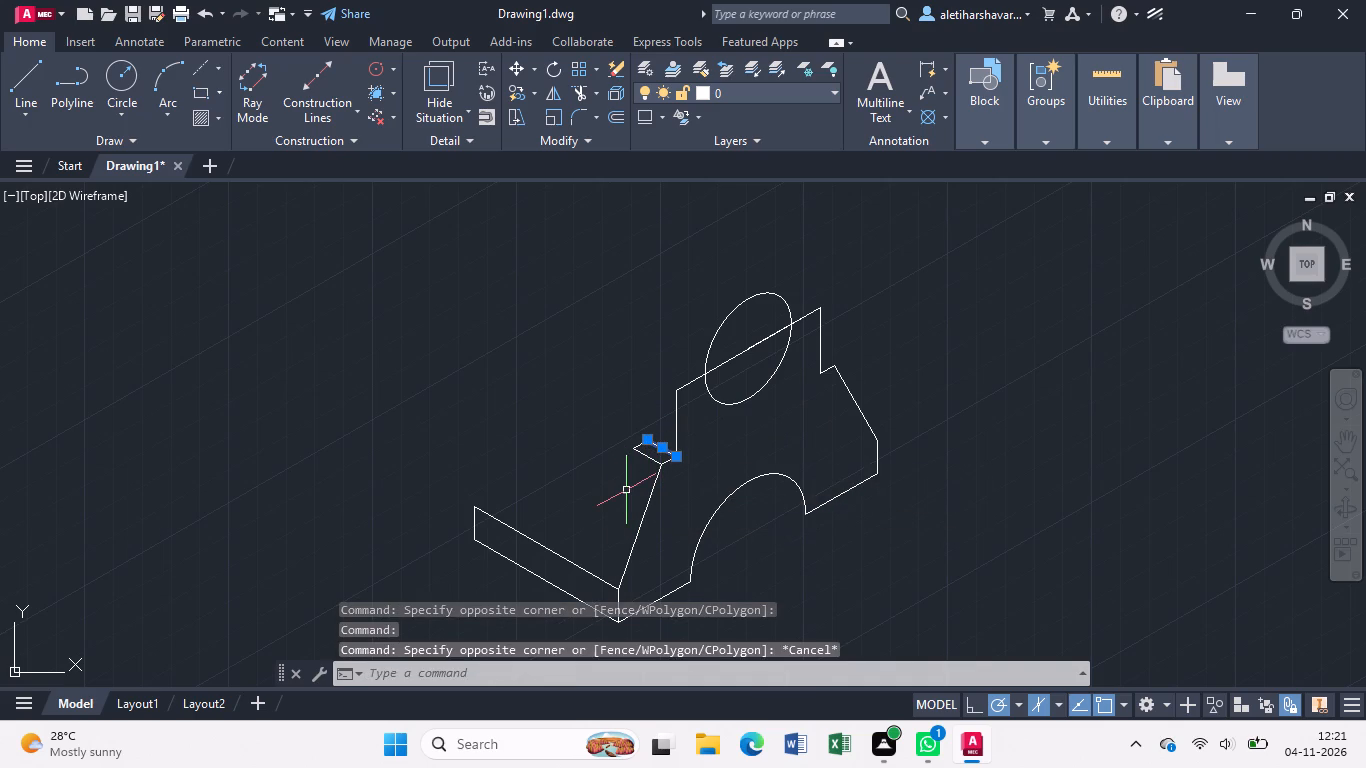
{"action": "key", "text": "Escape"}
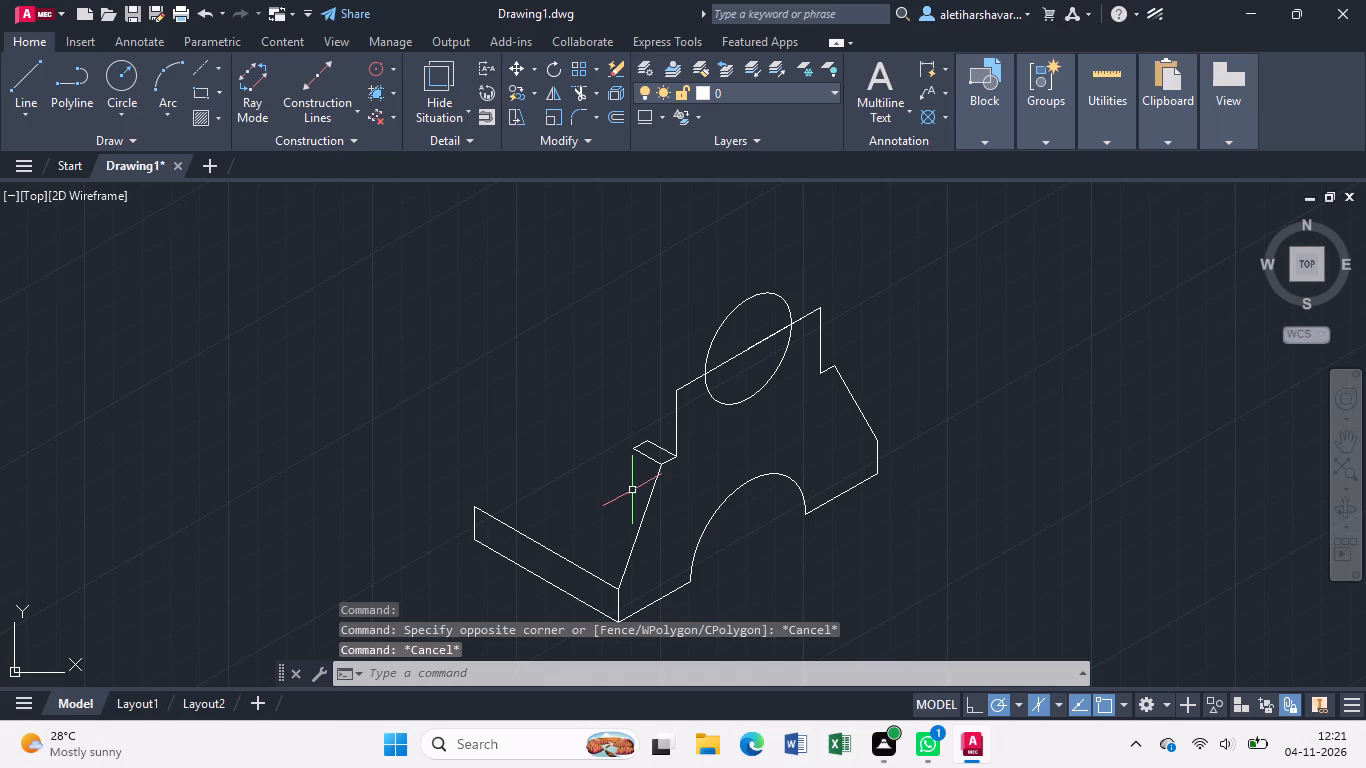
Copy the front face's sloping sides, stepped top, short end edge and circle from the base's front upper corner to its rear upper corner.
{"action": "left_click", "coordinate": [875, 454]}
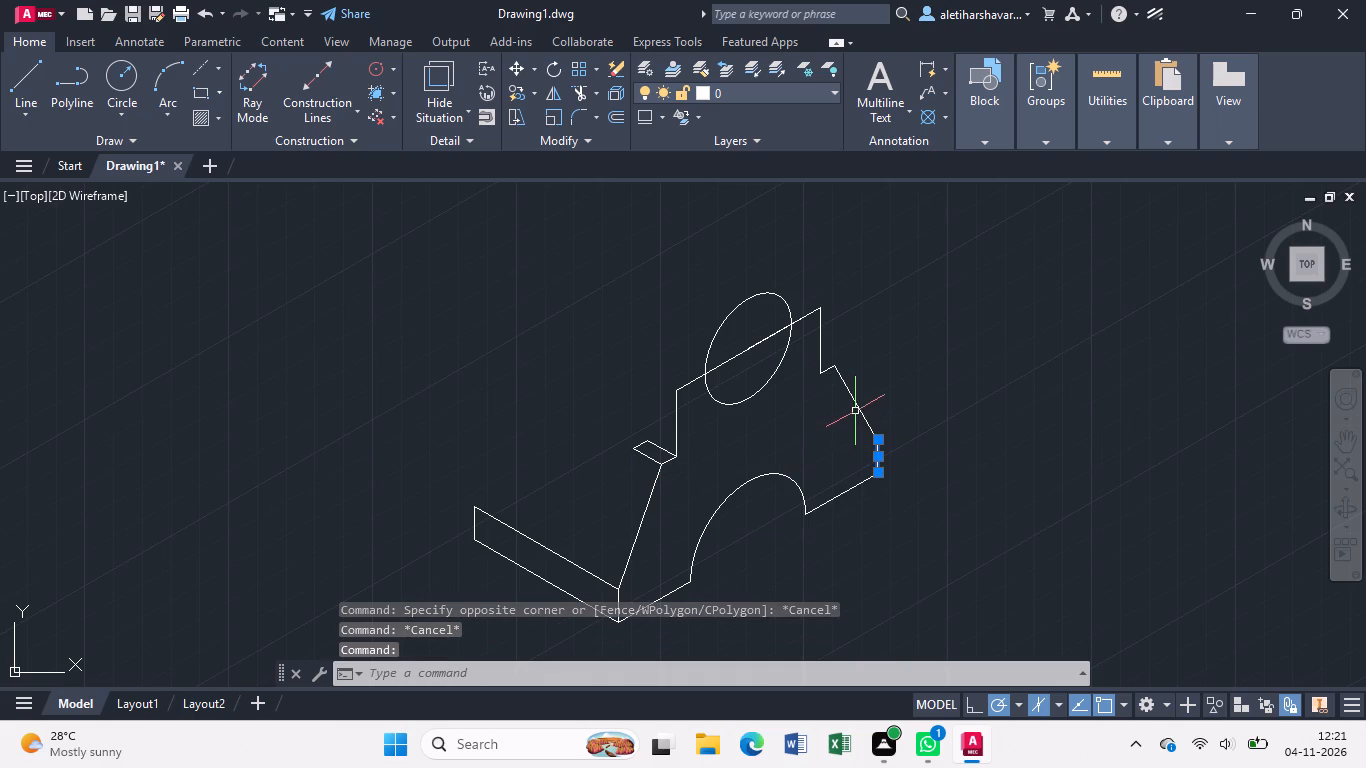
{"action": "left_click", "coordinate": [855, 407]}
{"action": "scroll", "coordinate": [832, 373], "scroll_direction": "up", "scroll_amount": 2}
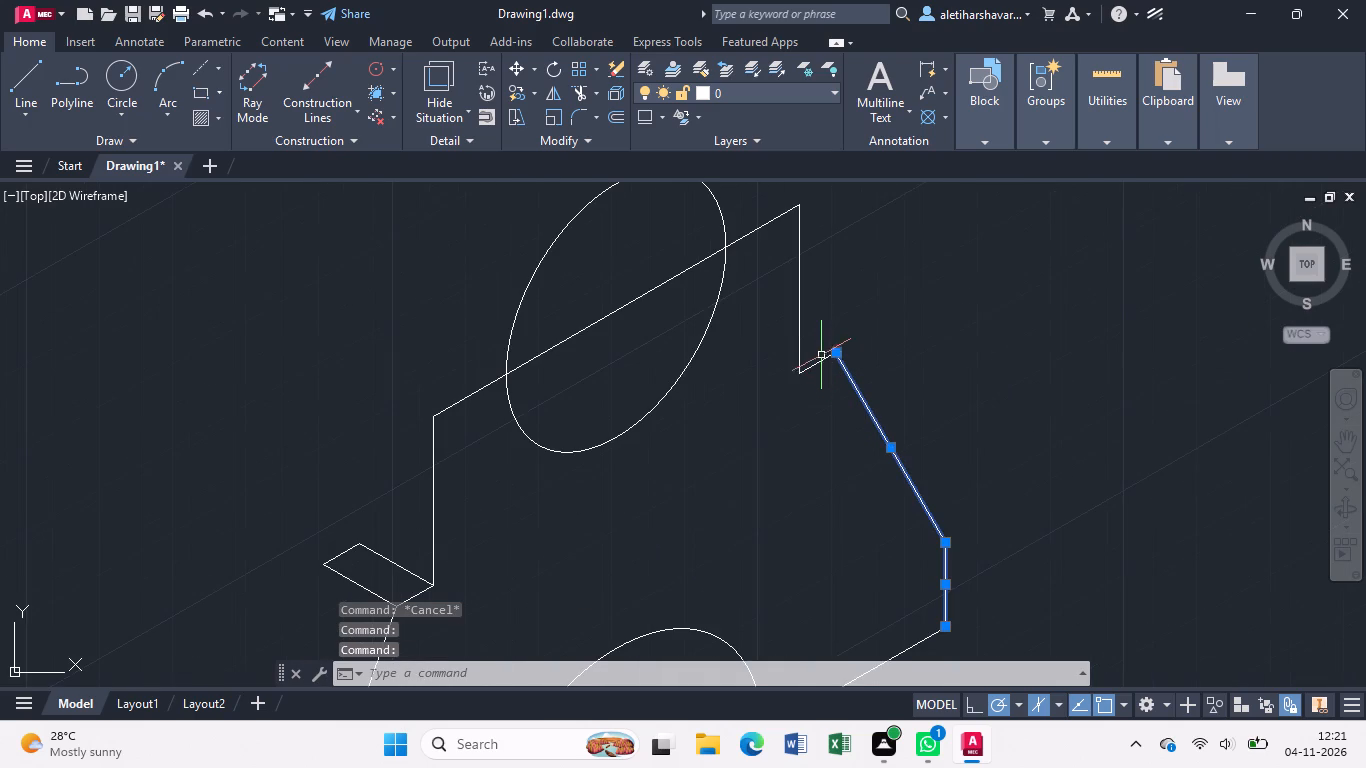
{"action": "left_click", "coordinate": [821, 365]}
{"action": "left_click", "coordinate": [803, 341]}
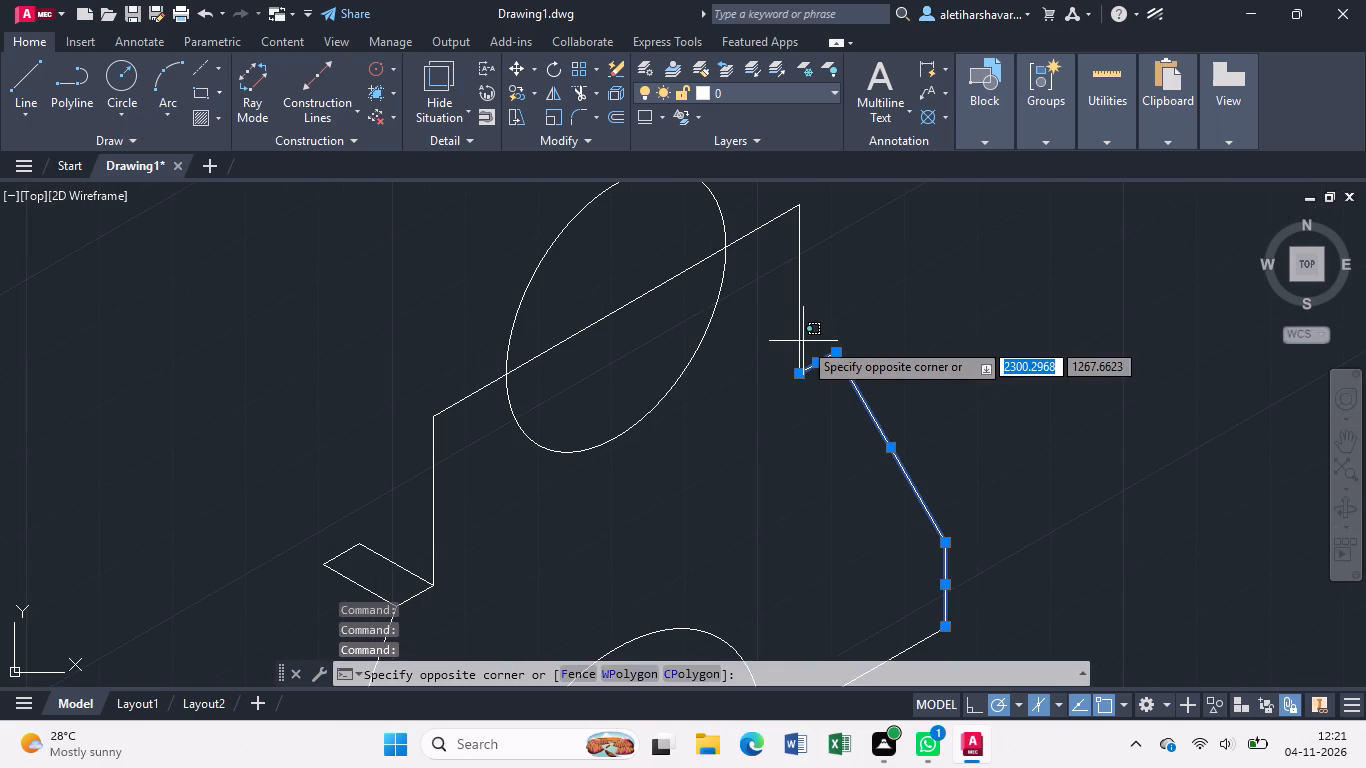
{"action": "left_click", "coordinate": [797, 334]}
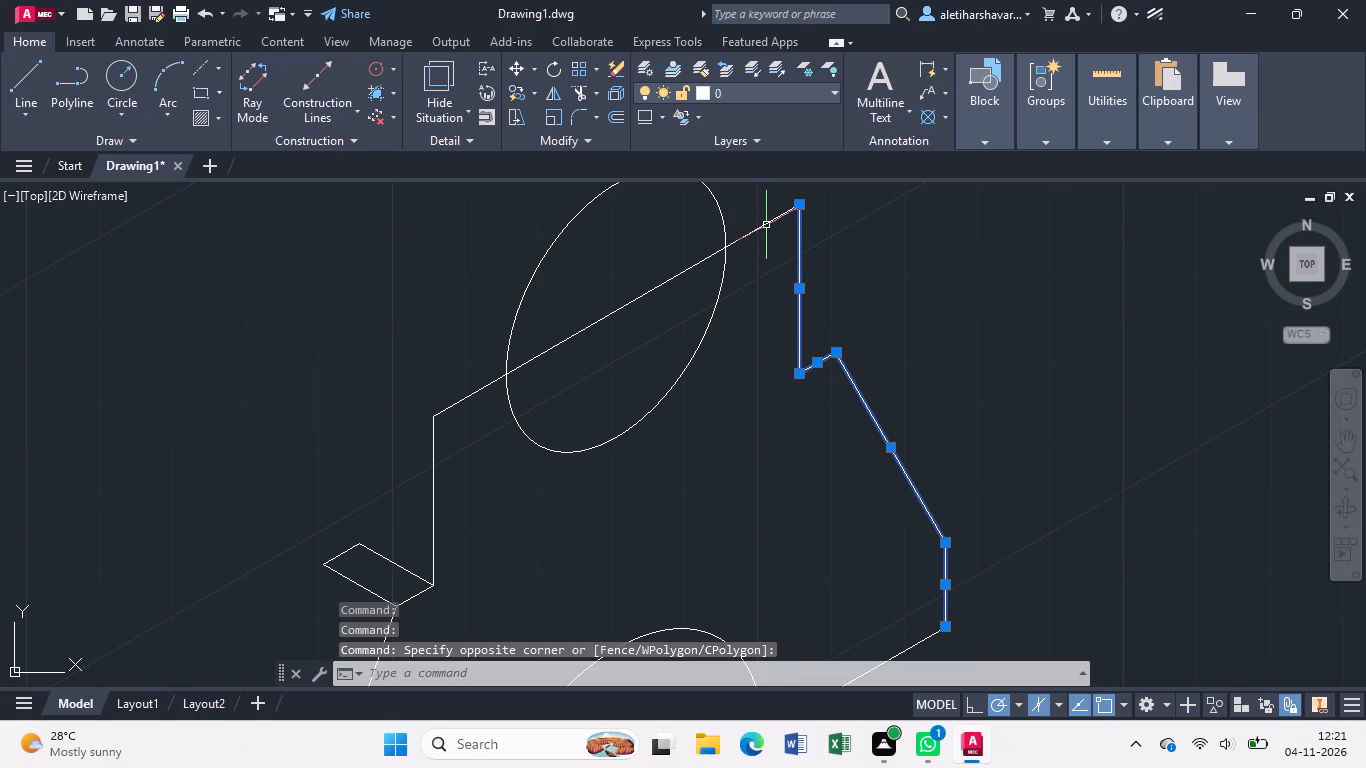
{"action": "left_click", "coordinate": [766, 225]}
{"action": "scroll", "coordinate": [640, 352], "scroll_direction": "down", "scroll_amount": 1}
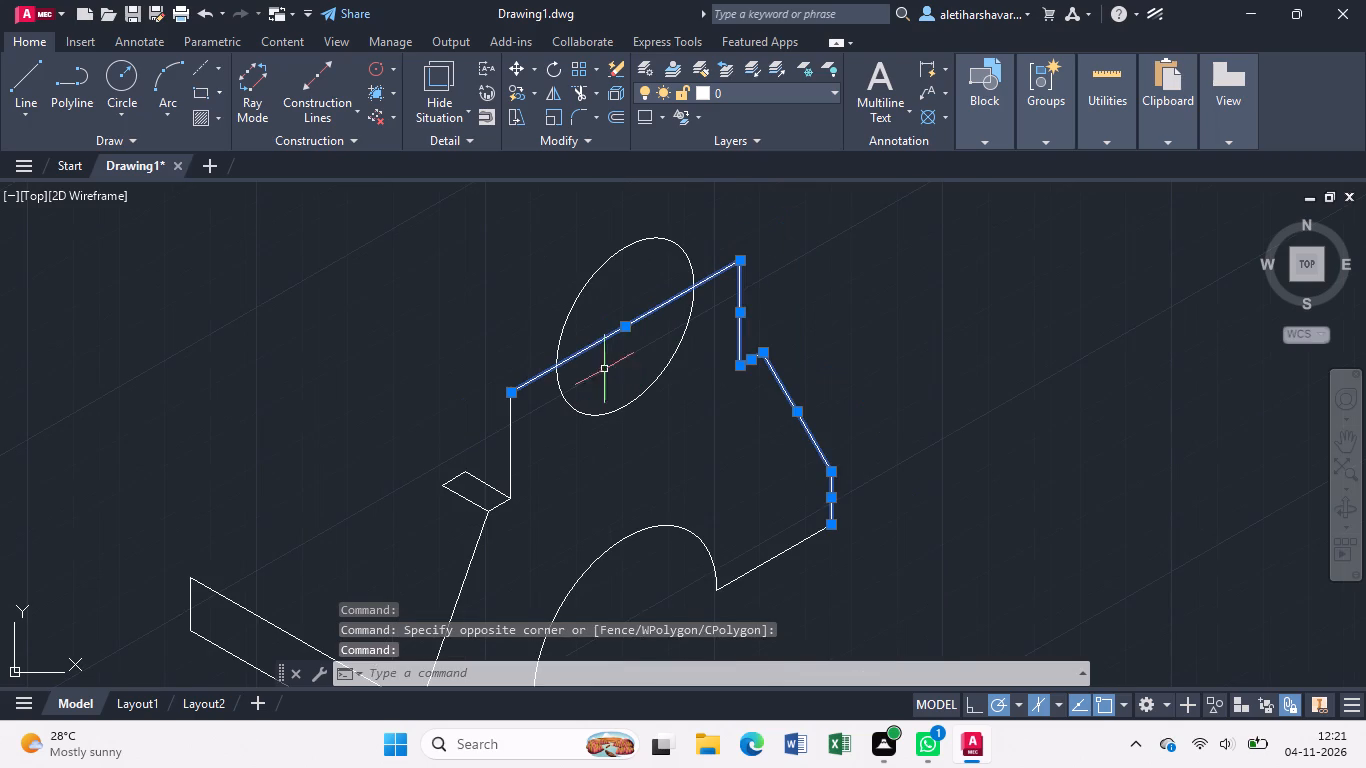
{"action": "left_click", "coordinate": [578, 291]}
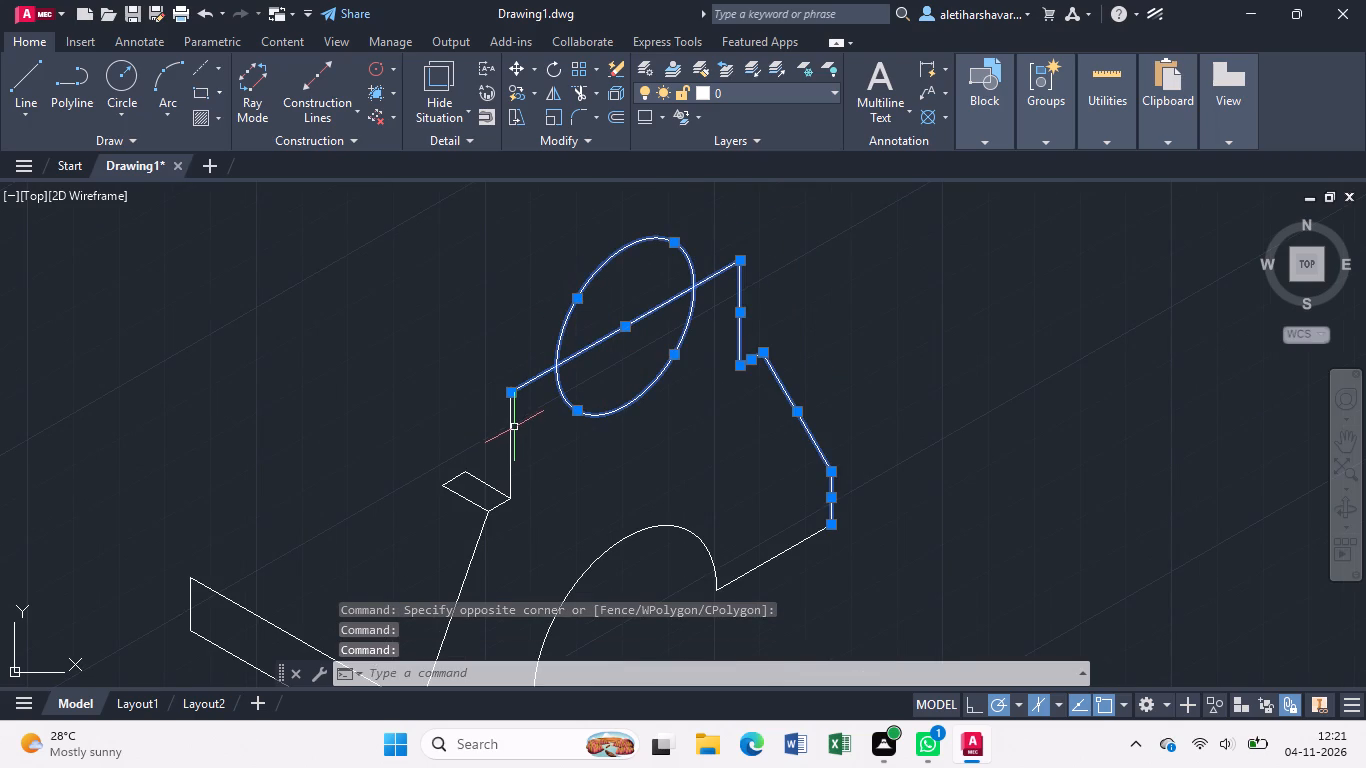
{"action": "left_click", "coordinate": [514, 432]}
{"action": "left_click", "coordinate": [504, 512]}
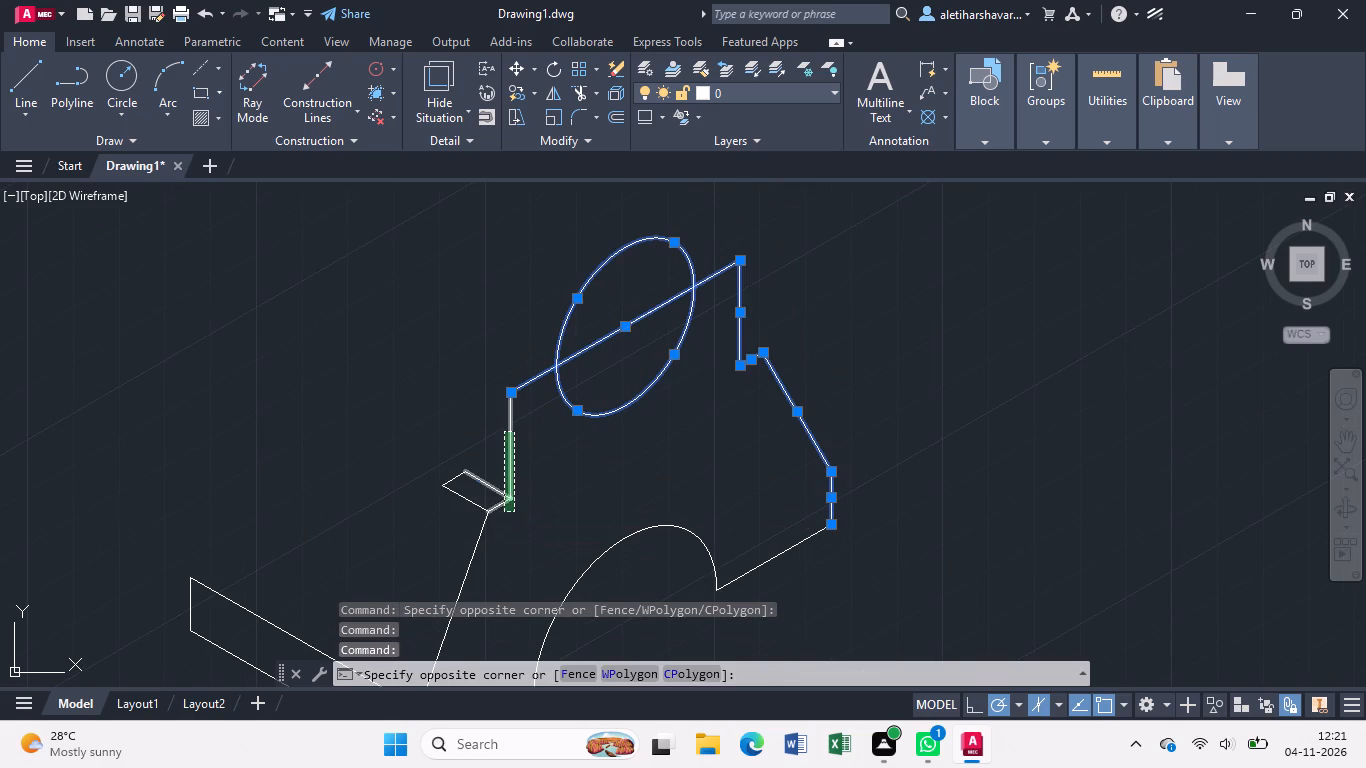
{"action": "left_click", "coordinate": [482, 533]}
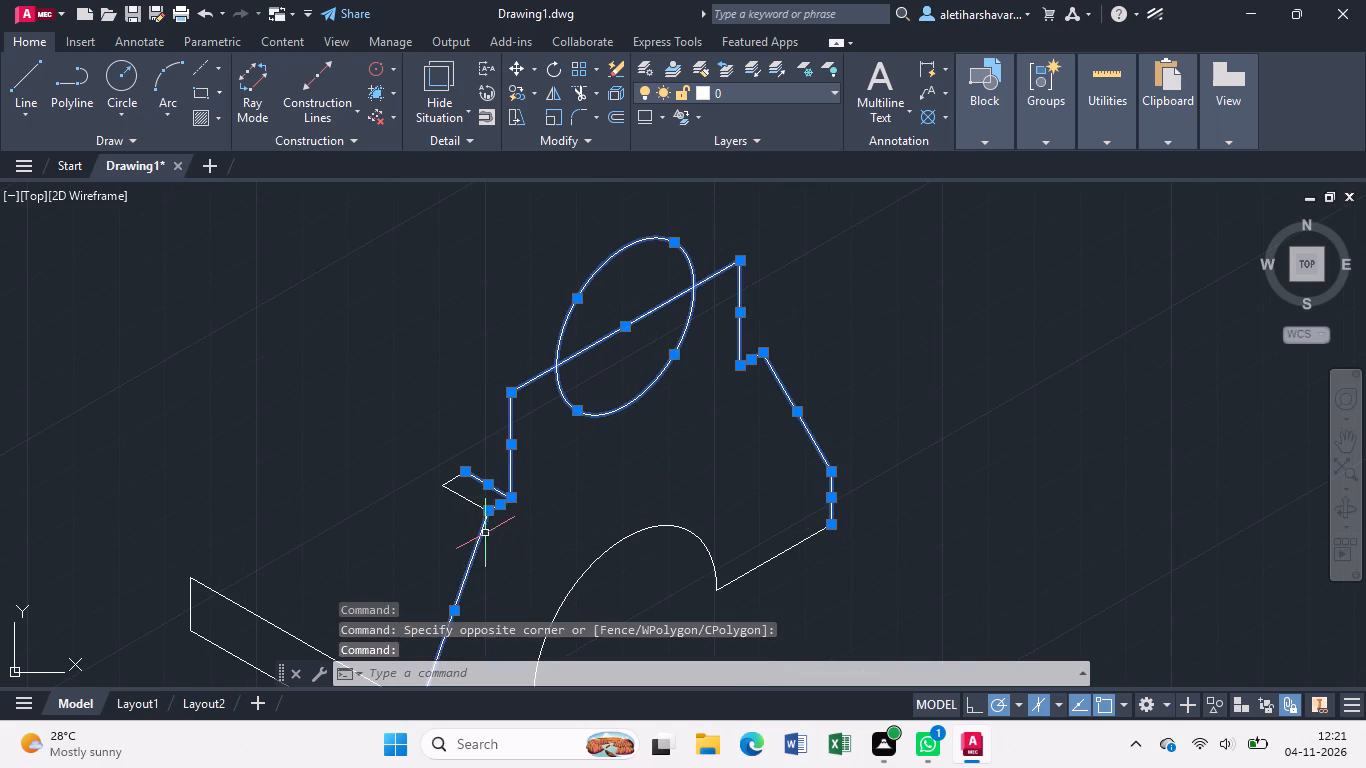
{"action": "scroll", "coordinate": [490, 531], "scroll_direction": "down", "scroll_amount": 2}
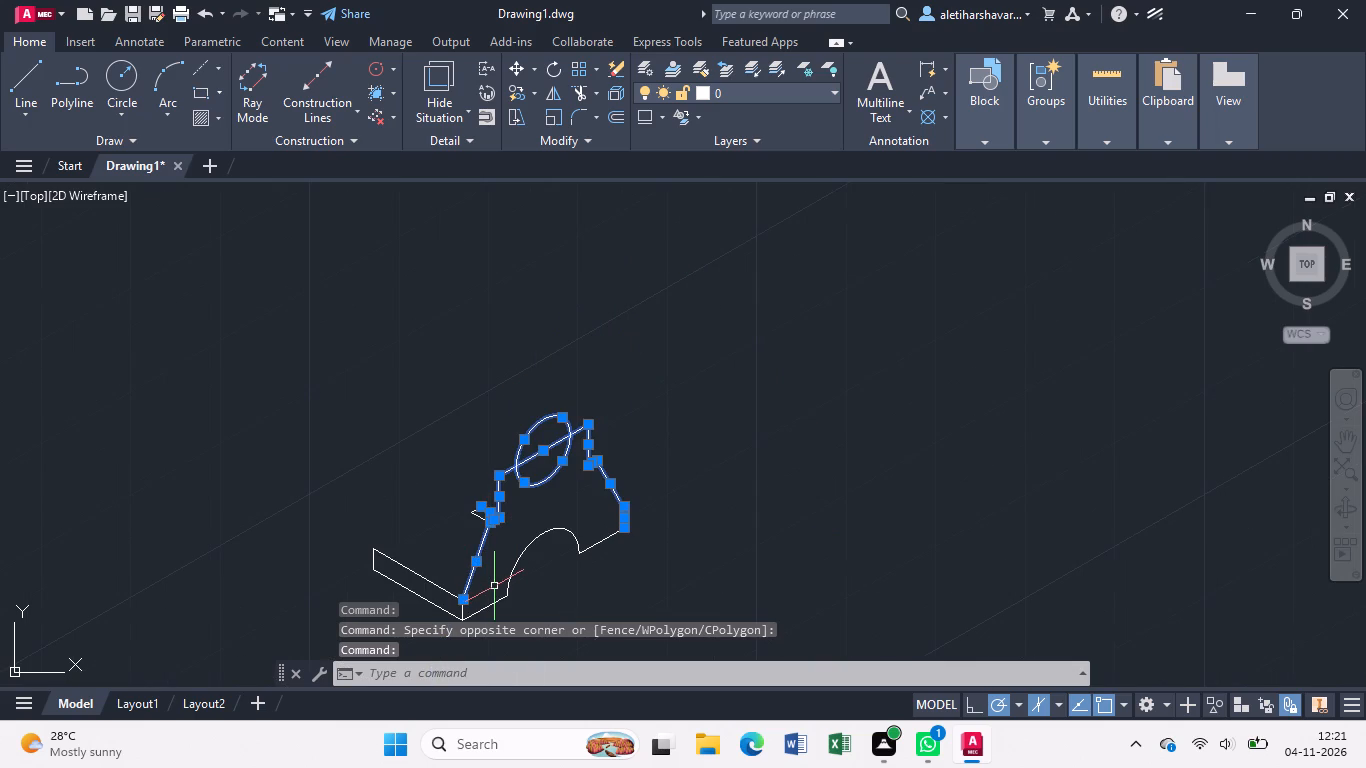
{"action": "middle_click_drag", "start_coordinate": [495, 581], "coordinate": [502, 497]}
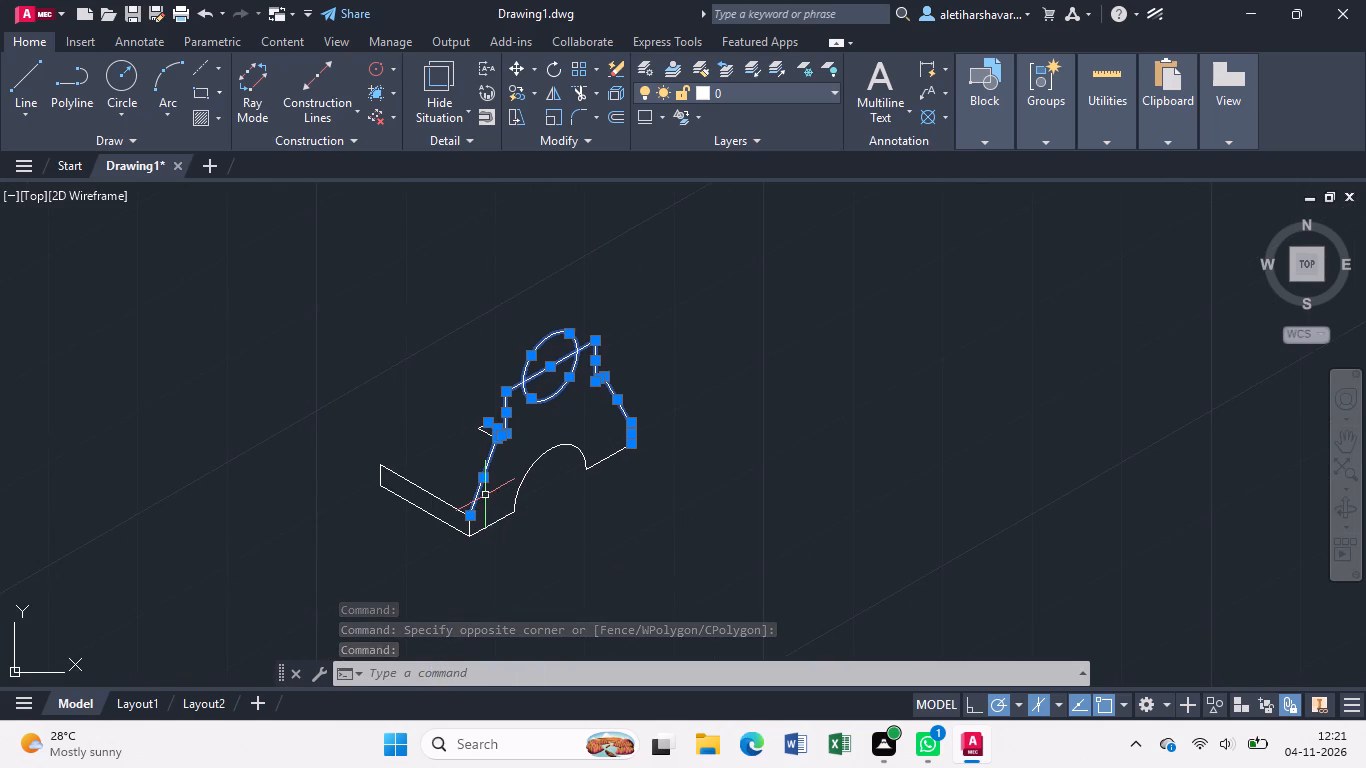
{"action": "scroll", "coordinate": [484, 491], "scroll_direction": "up", "scroll_amount": 2}
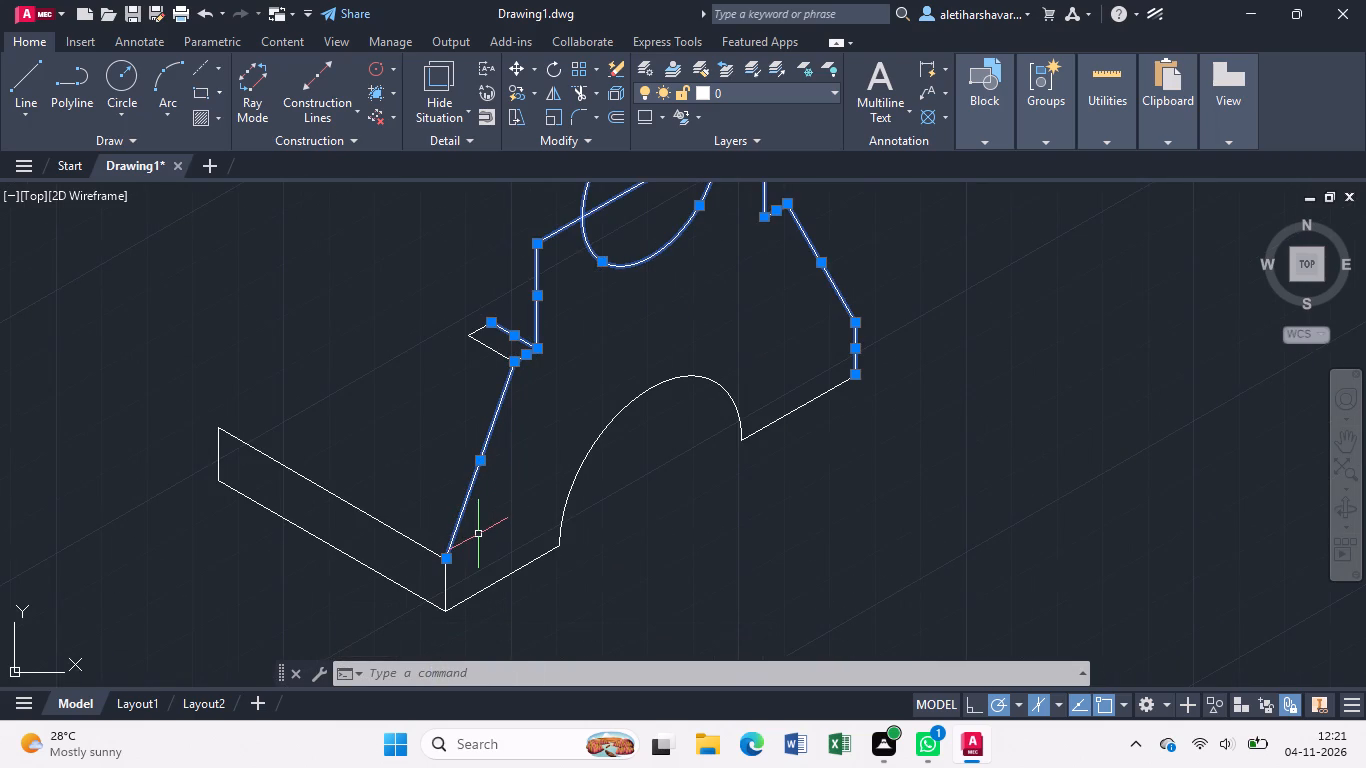
{"action": "key", "text": "c"}
{"action": "key", "text": "0"}
{"action": "key", "text": "Return"}
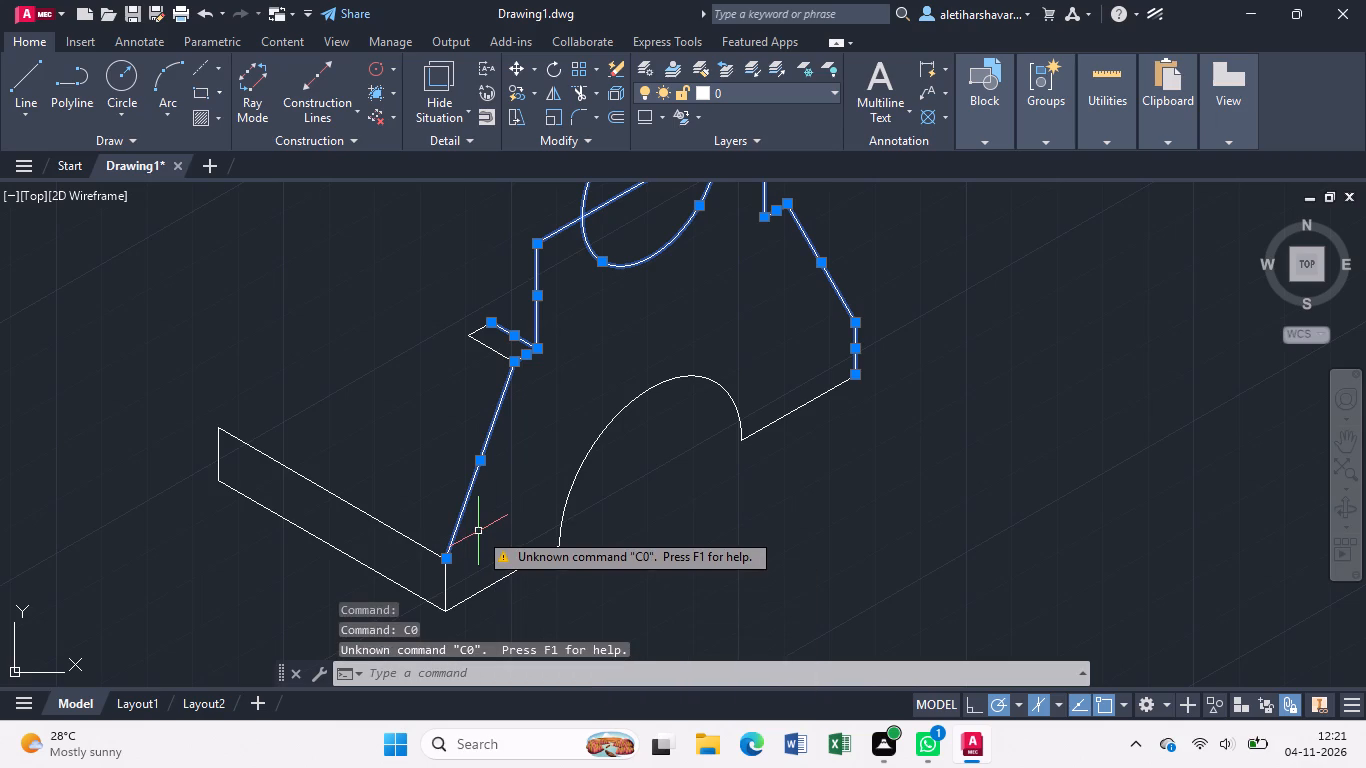
{"action": "key", "text": "c"}
{"action": "key", "text": "o"}
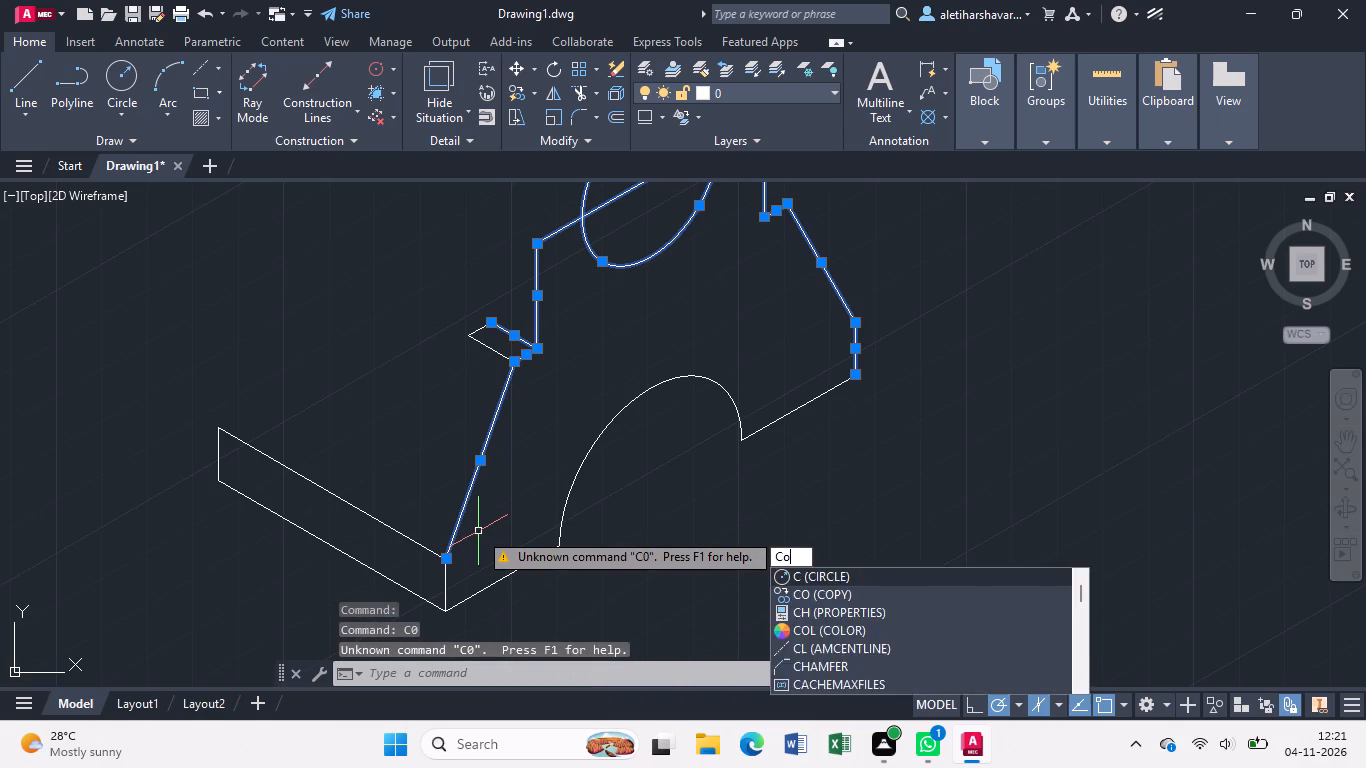
{"action": "key", "text": "Return"}
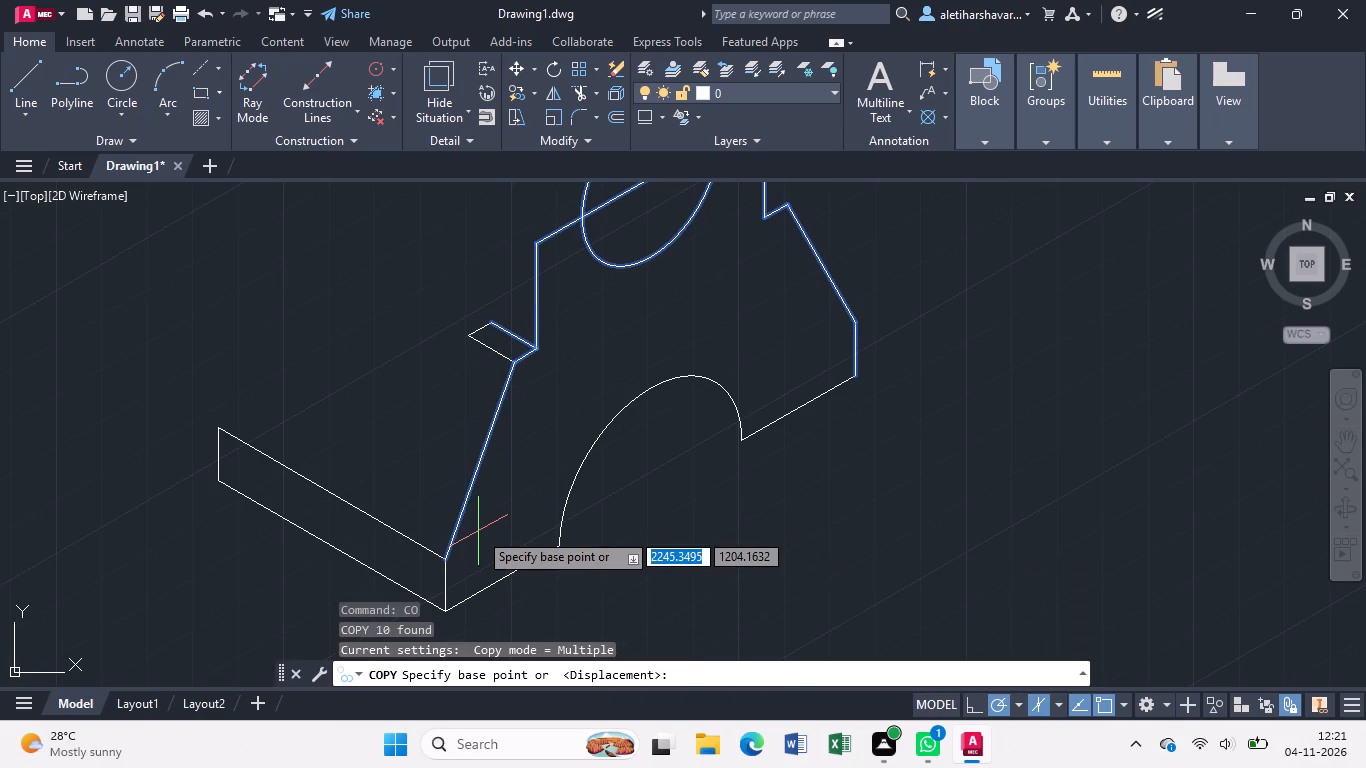
{"action": "left_click", "coordinate": [445, 554]}
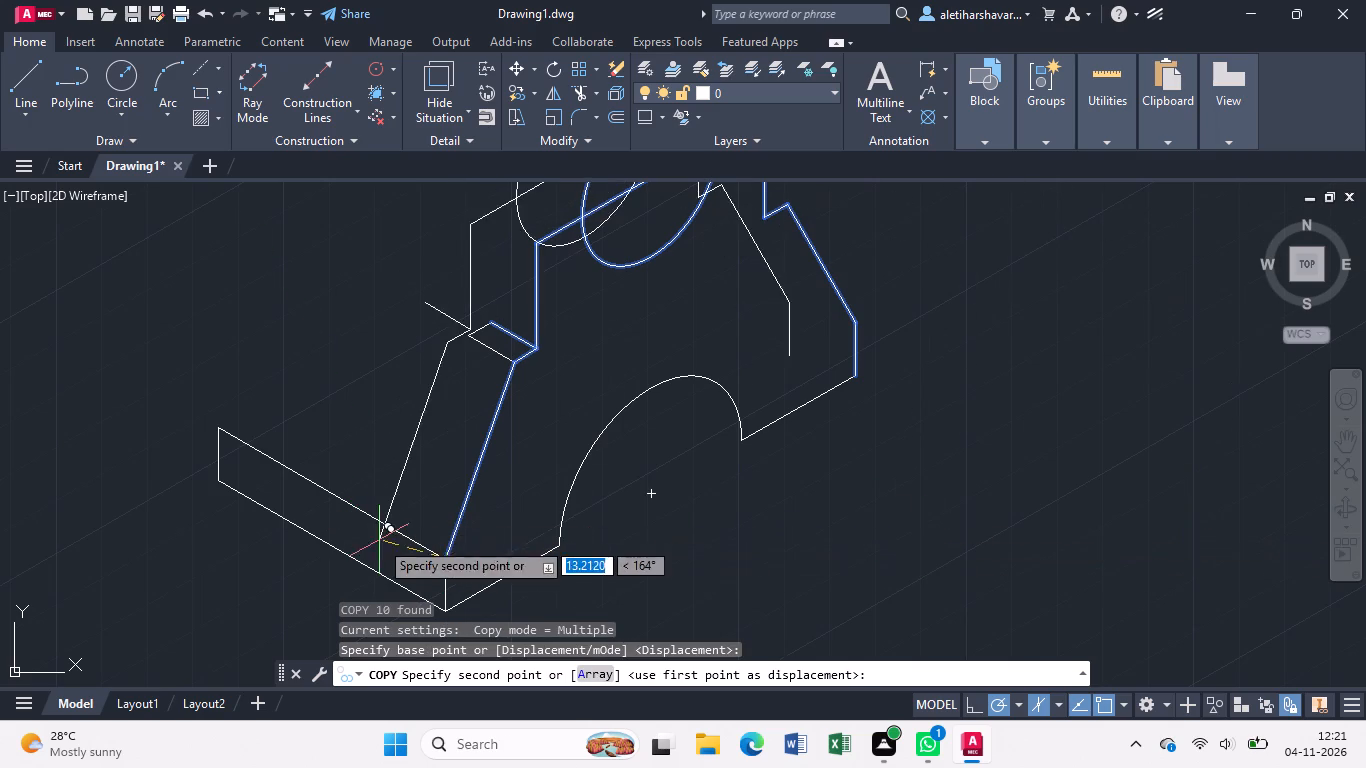
{"action": "left_click", "coordinate": [212, 432]}
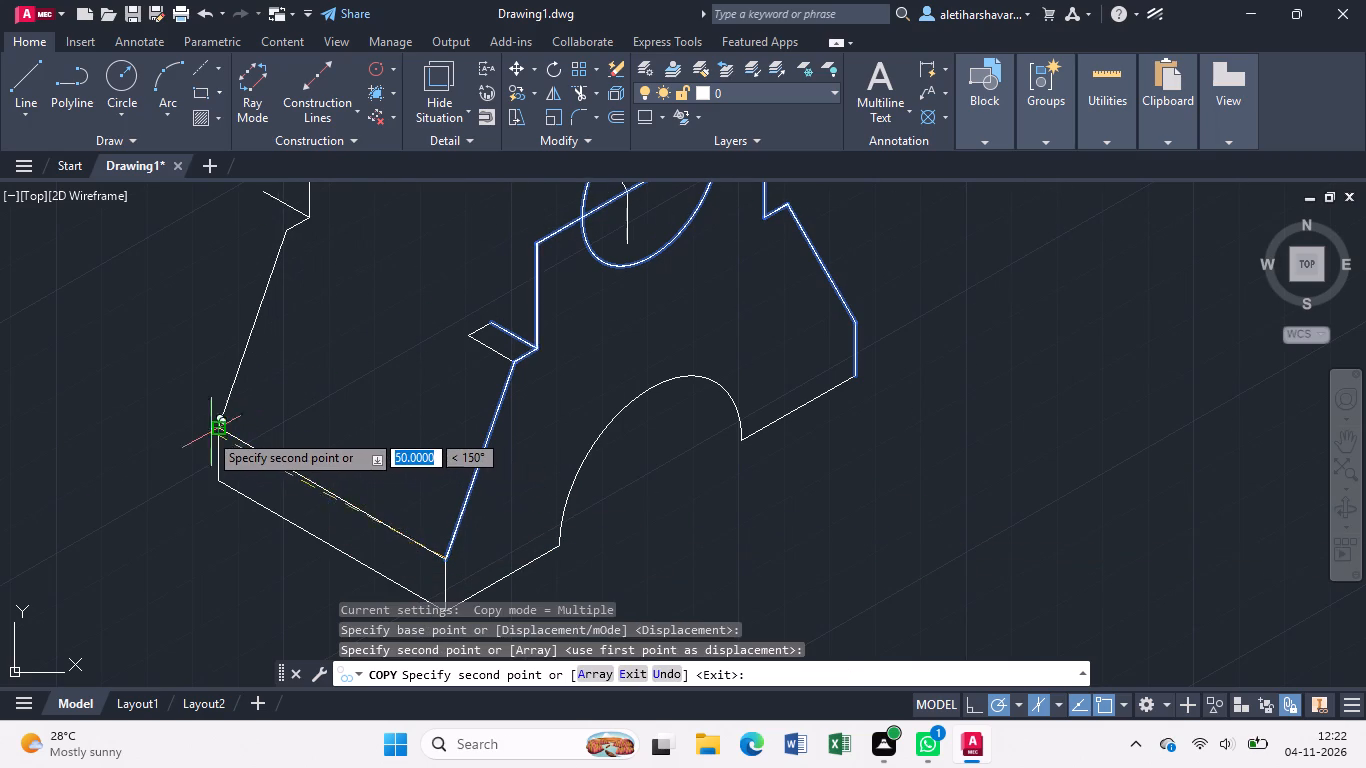
{"action": "key", "text": "Escape"}
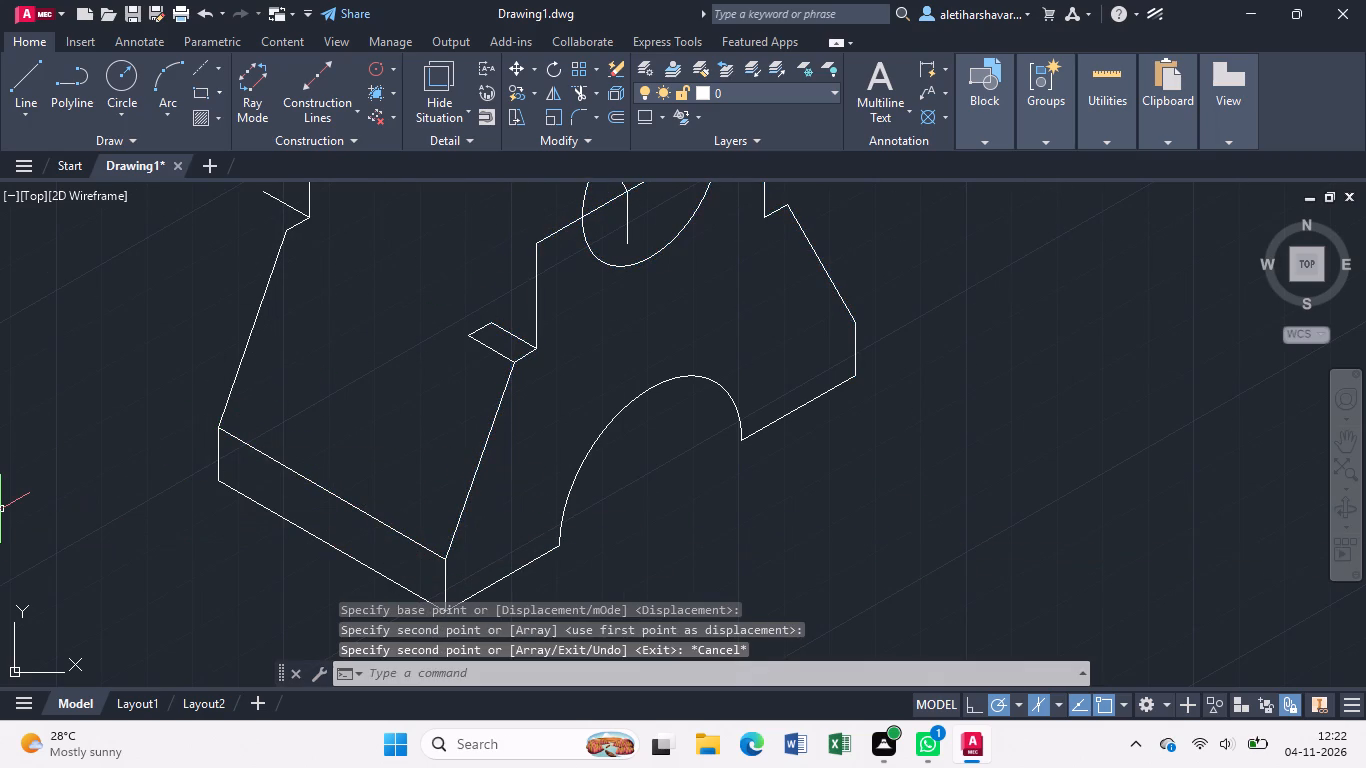
Erase the stray copied depth line extending backward from the rear profile's step.
{"action": "middle_click_drag", "start_coordinate": [151, 366], "coordinate": [151, 368]}
{"action": "middle_click_drag", "start_coordinate": [151, 368], "coordinate": [249, 549]}
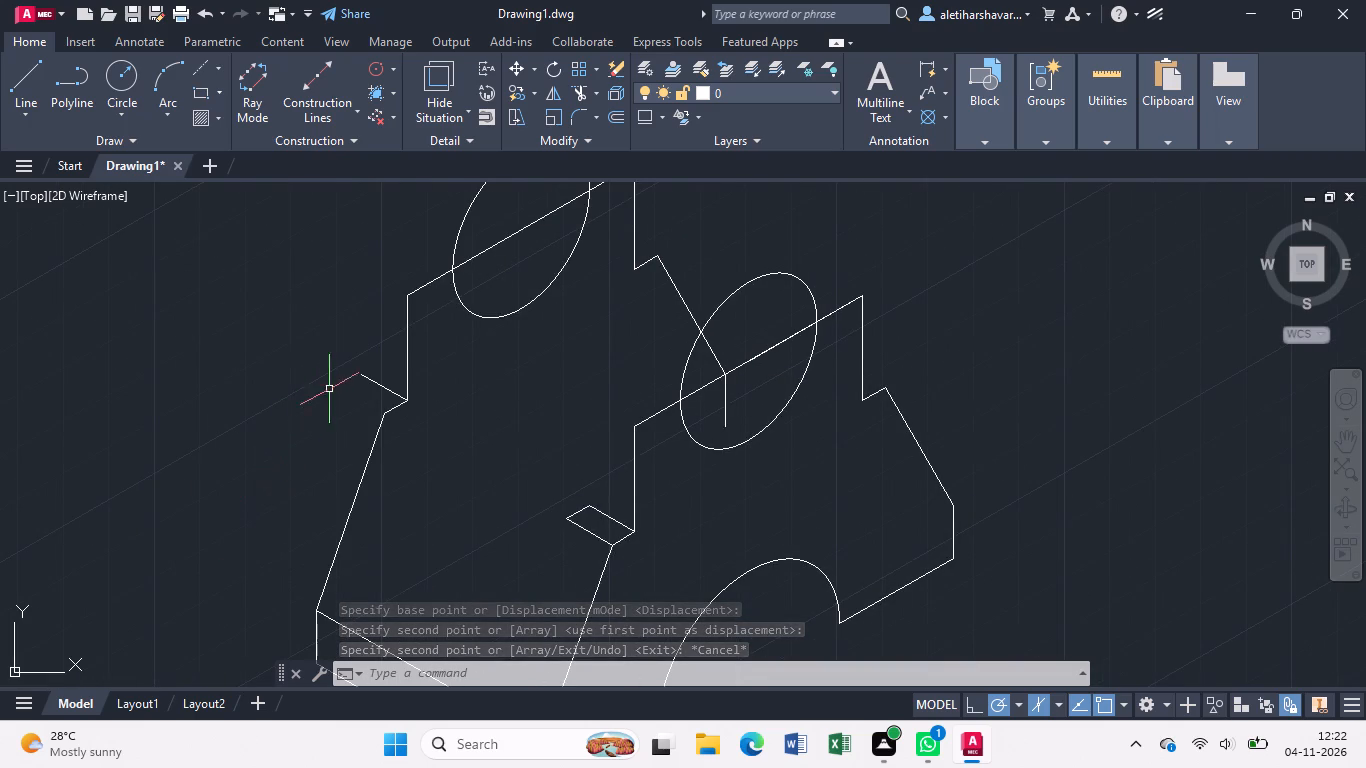
{"action": "left_click", "coordinate": [366, 372]}
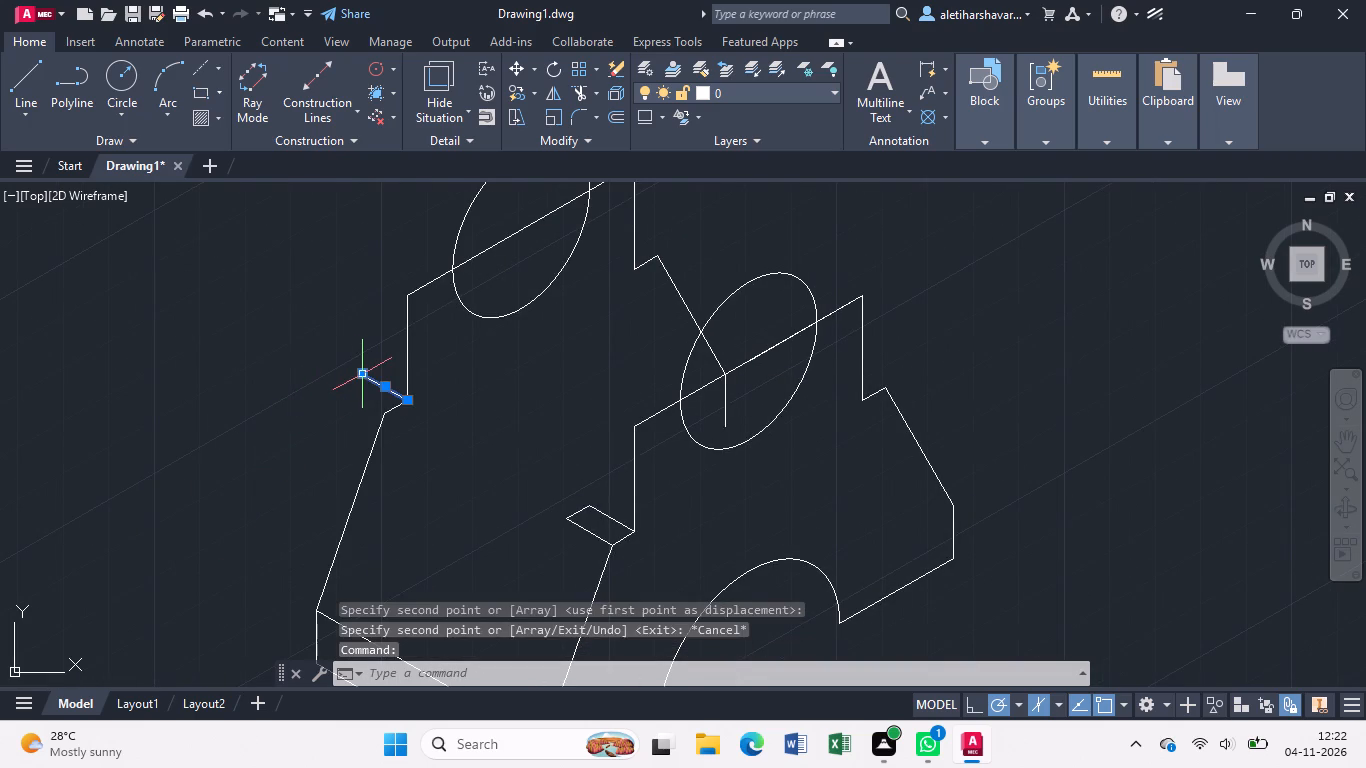
{"action": "key", "text": "Delete"}
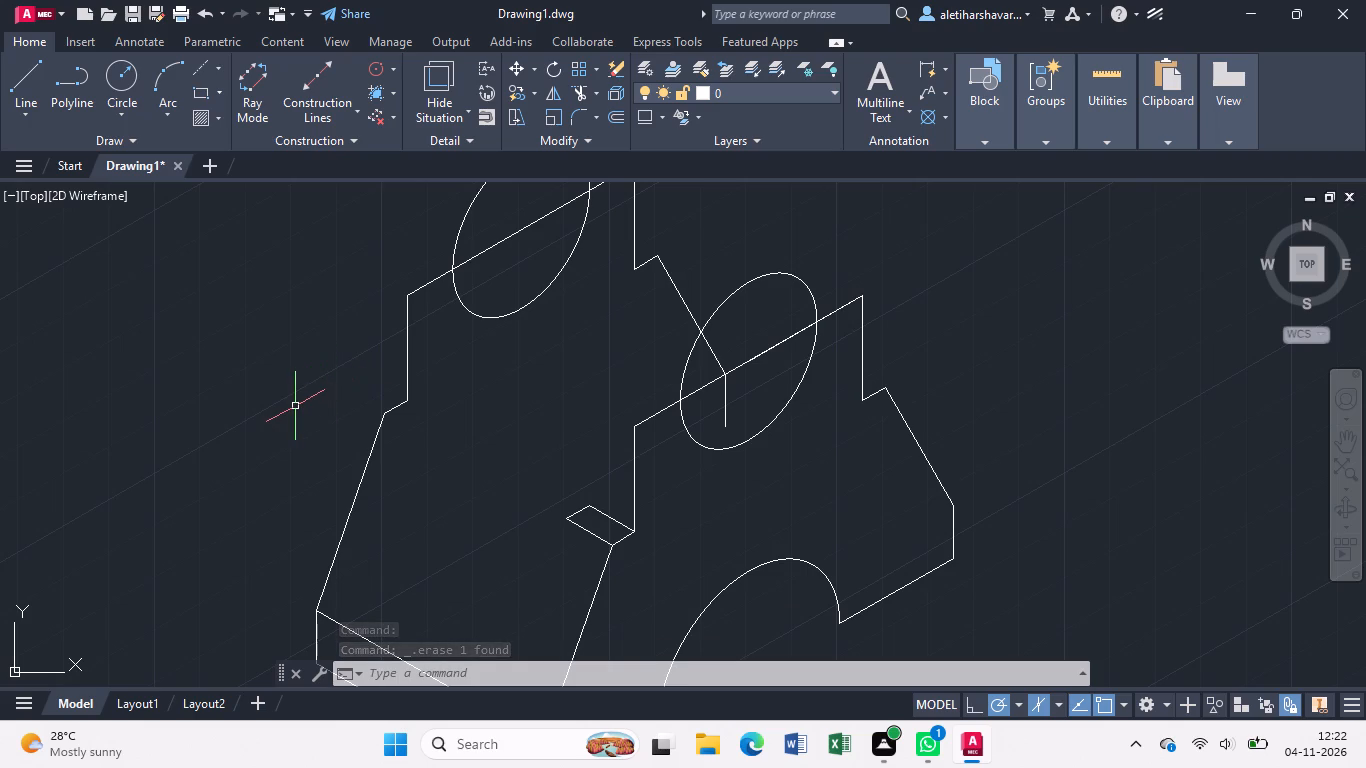
Draw a line joining the lower ends of the rear and front profiles' short vertical edges on the arch's far side.
{"action": "key", "text": "l"}
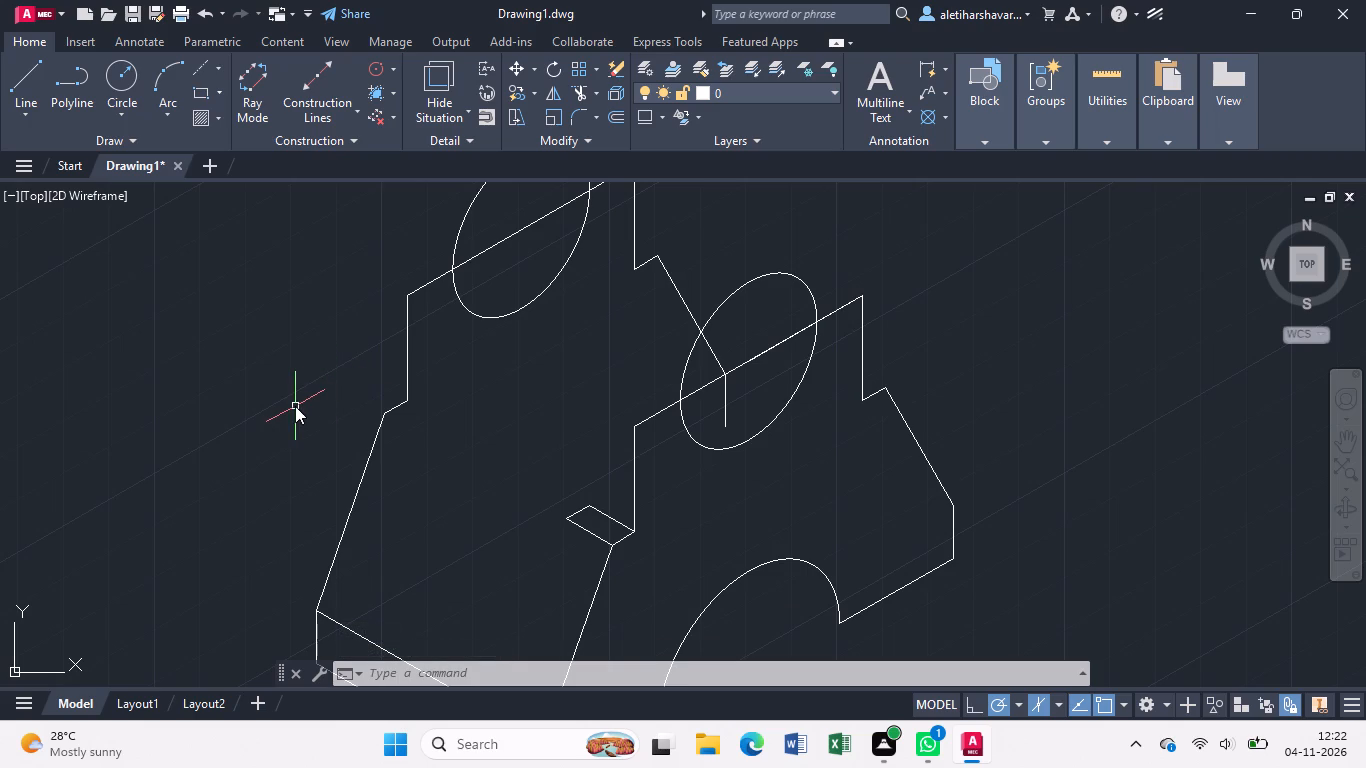
{"action": "key", "text": "Return"}
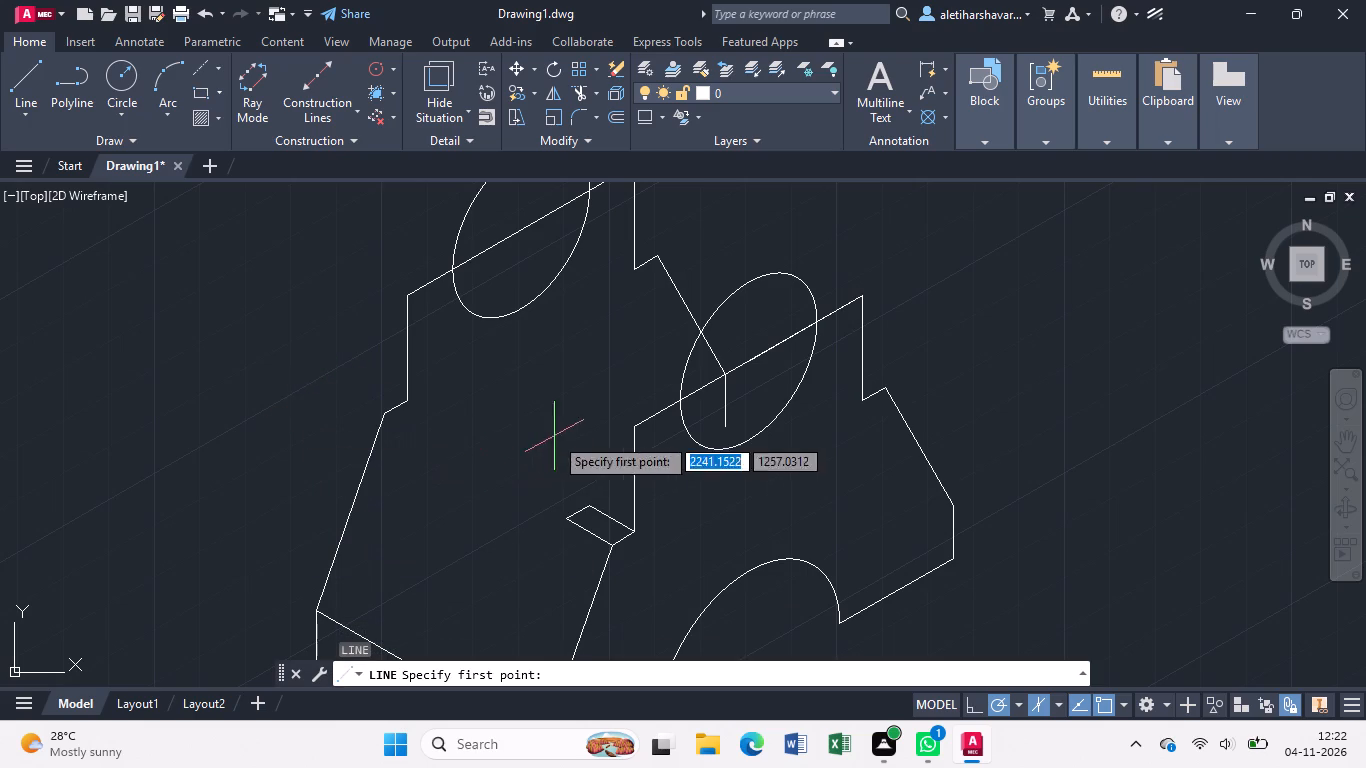
{"action": "left_click", "coordinate": [732, 426]}
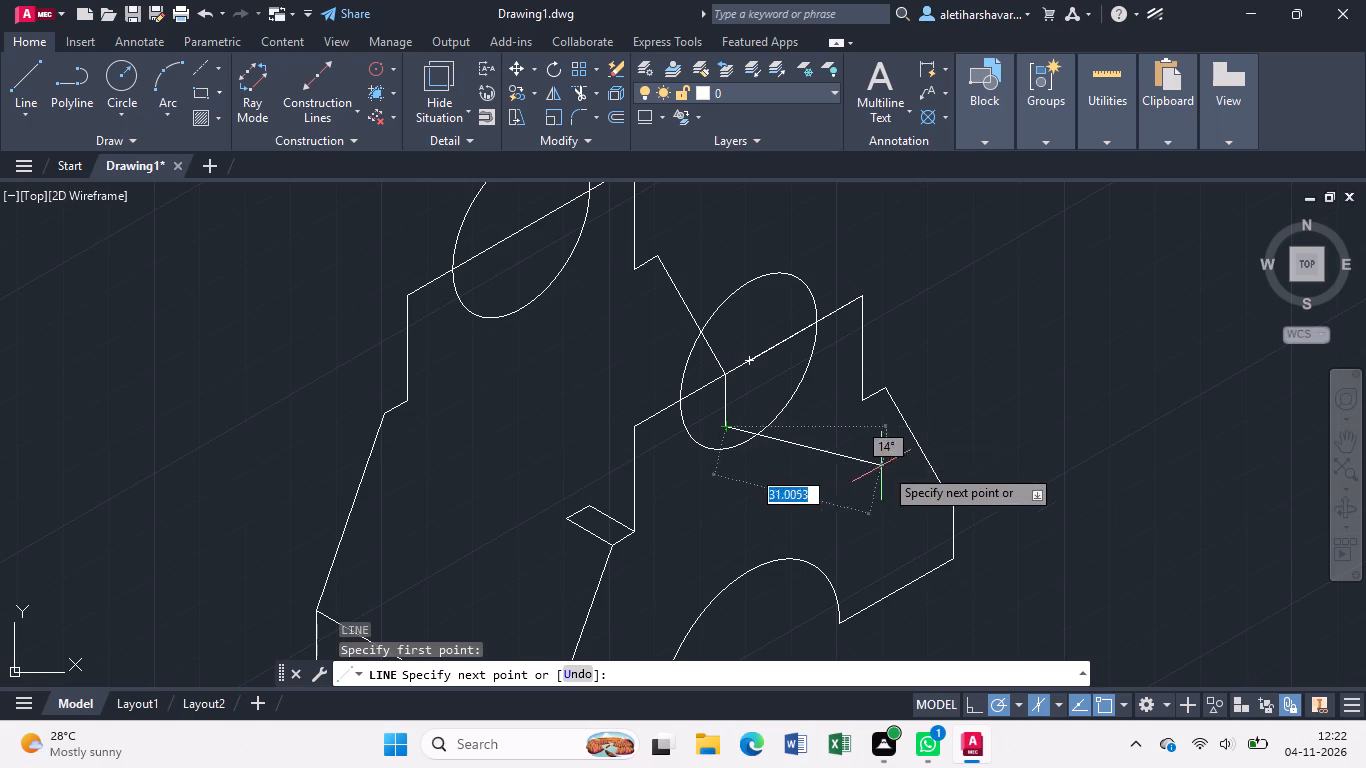
{"action": "left_click", "coordinate": [957, 554]}
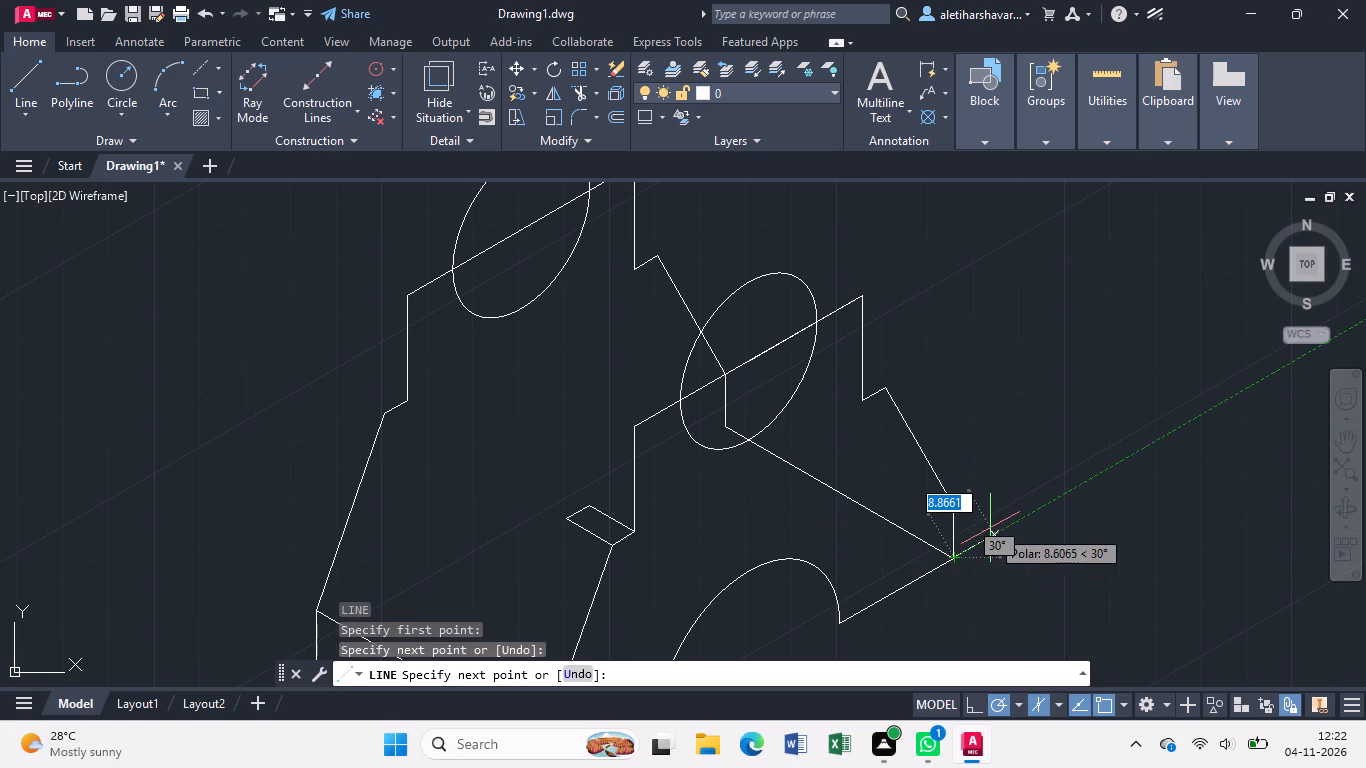
{"action": "key", "text": "Escape"}
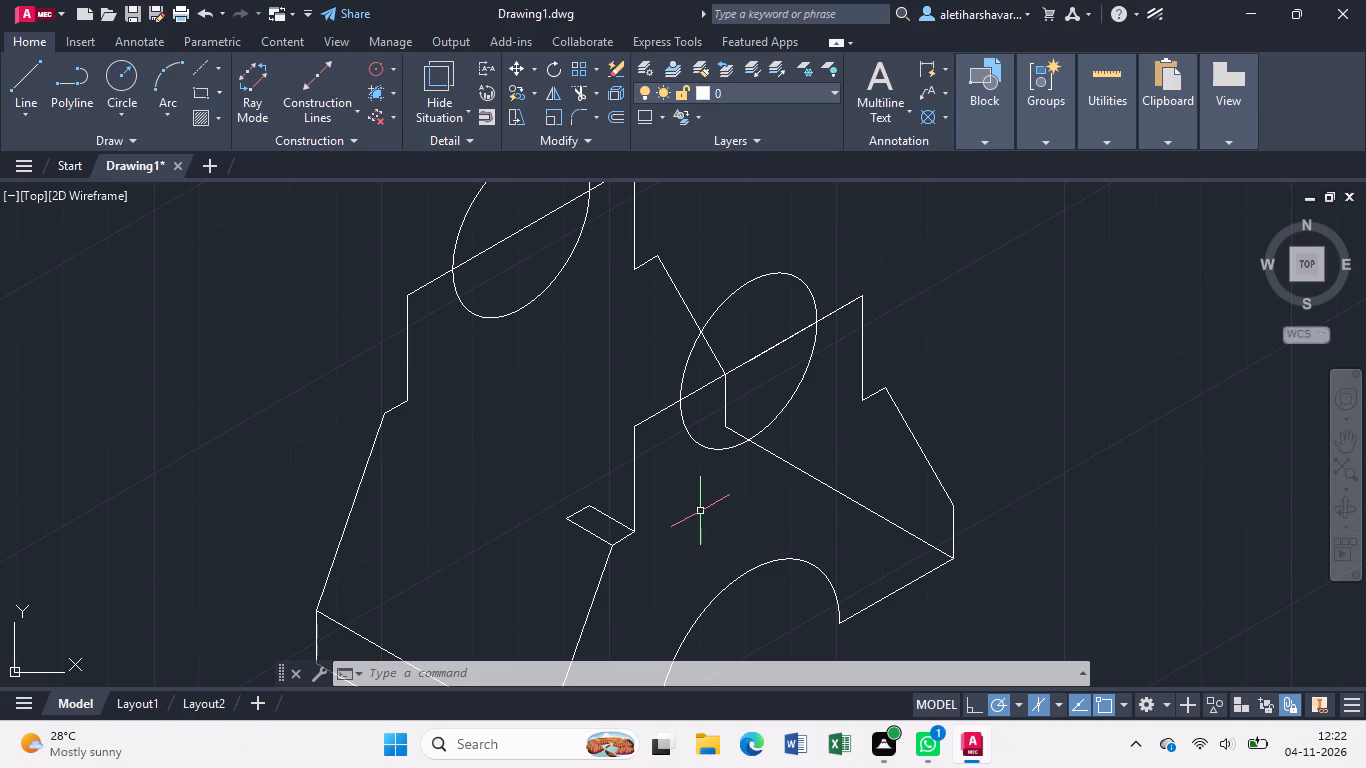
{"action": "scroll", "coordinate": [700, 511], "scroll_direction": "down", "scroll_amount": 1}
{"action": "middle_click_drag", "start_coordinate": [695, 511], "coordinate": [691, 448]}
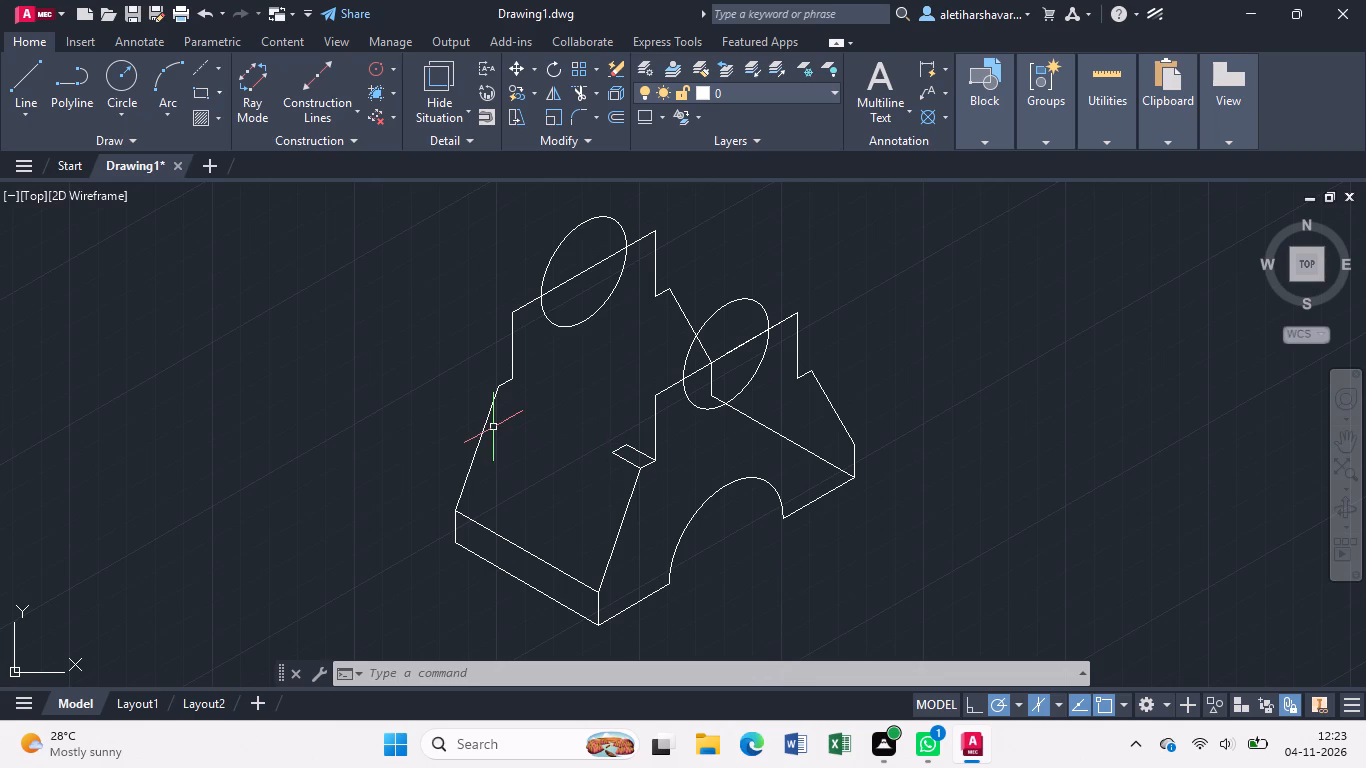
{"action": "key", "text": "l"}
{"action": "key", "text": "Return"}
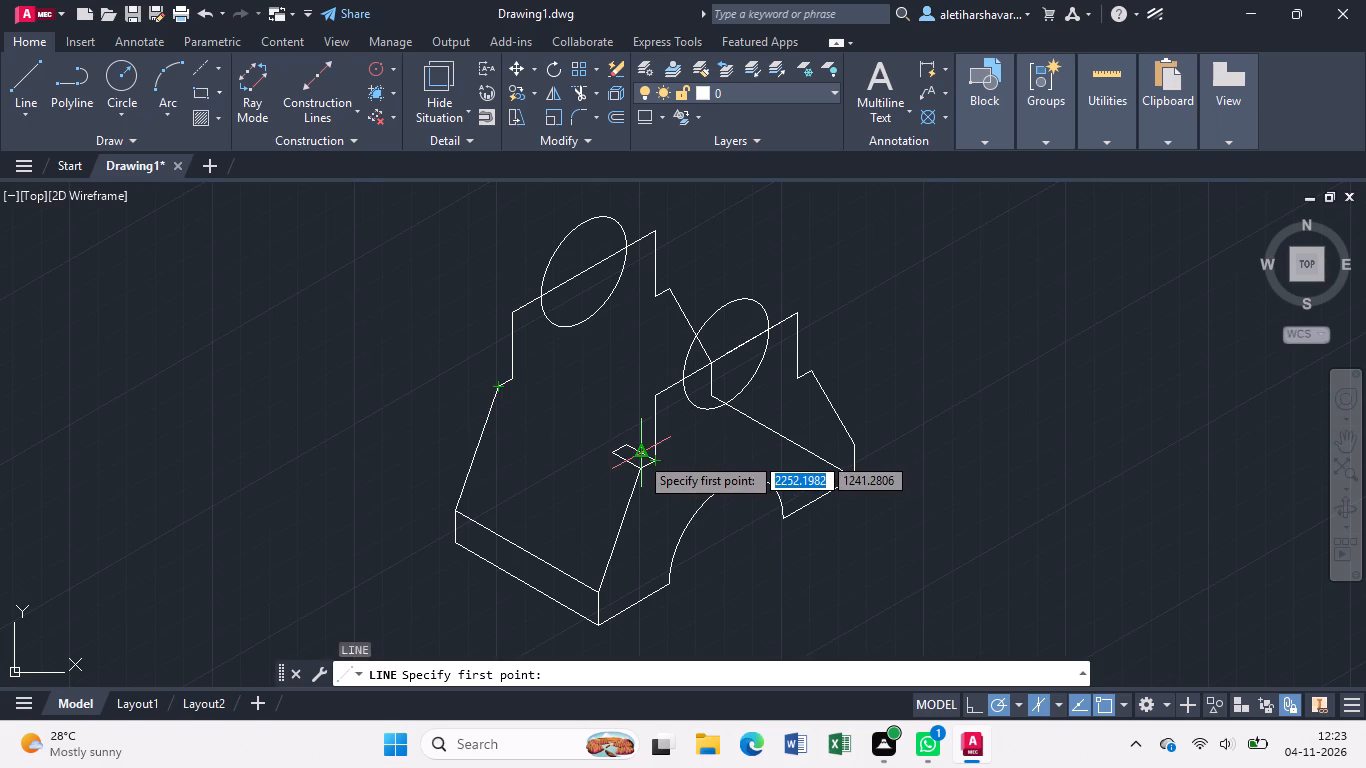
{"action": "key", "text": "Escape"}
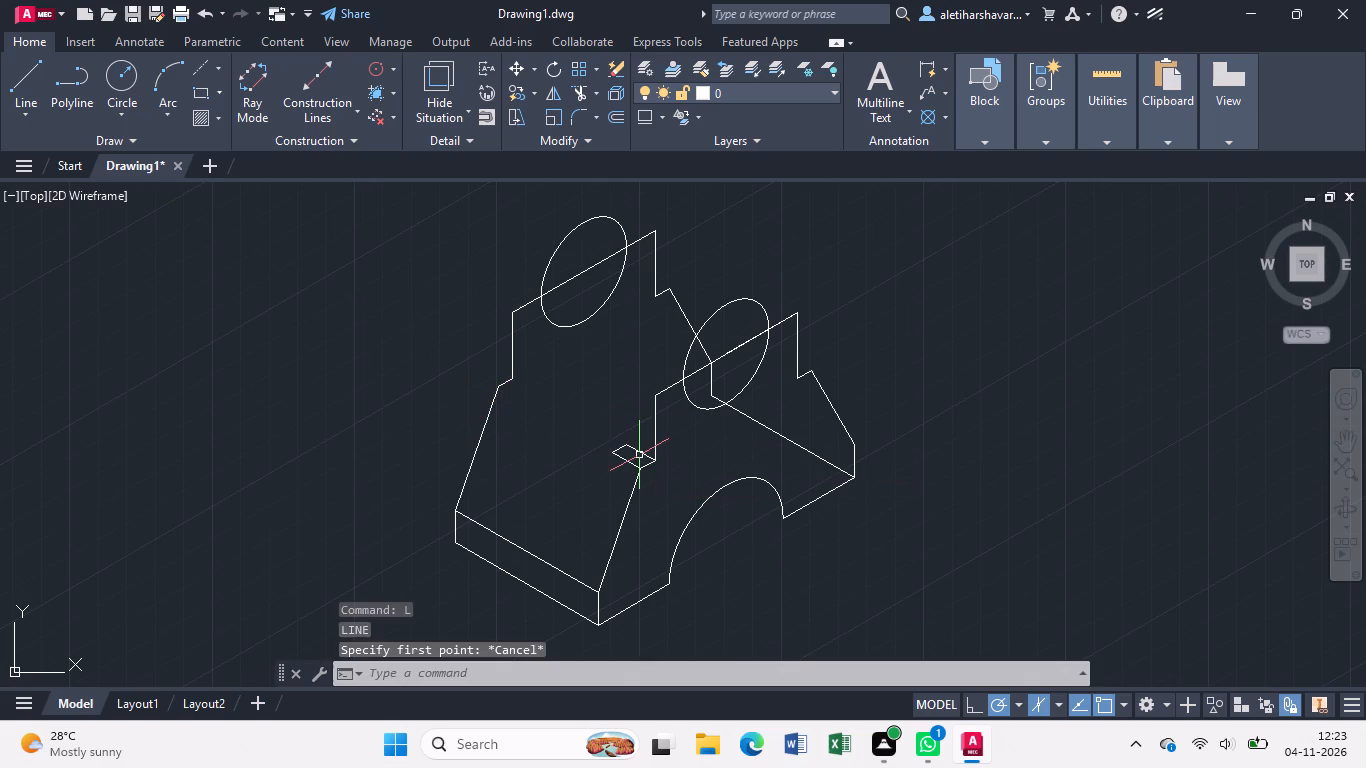
Copy the four-line parallelogram on the front profile's step from its rear inner corner to the foot of the rear profile's vertical edge.
{"action": "scroll", "coordinate": [650, 448], "scroll_direction": "up", "scroll_amount": 2}
{"action": "left_click", "coordinate": [633, 467]}
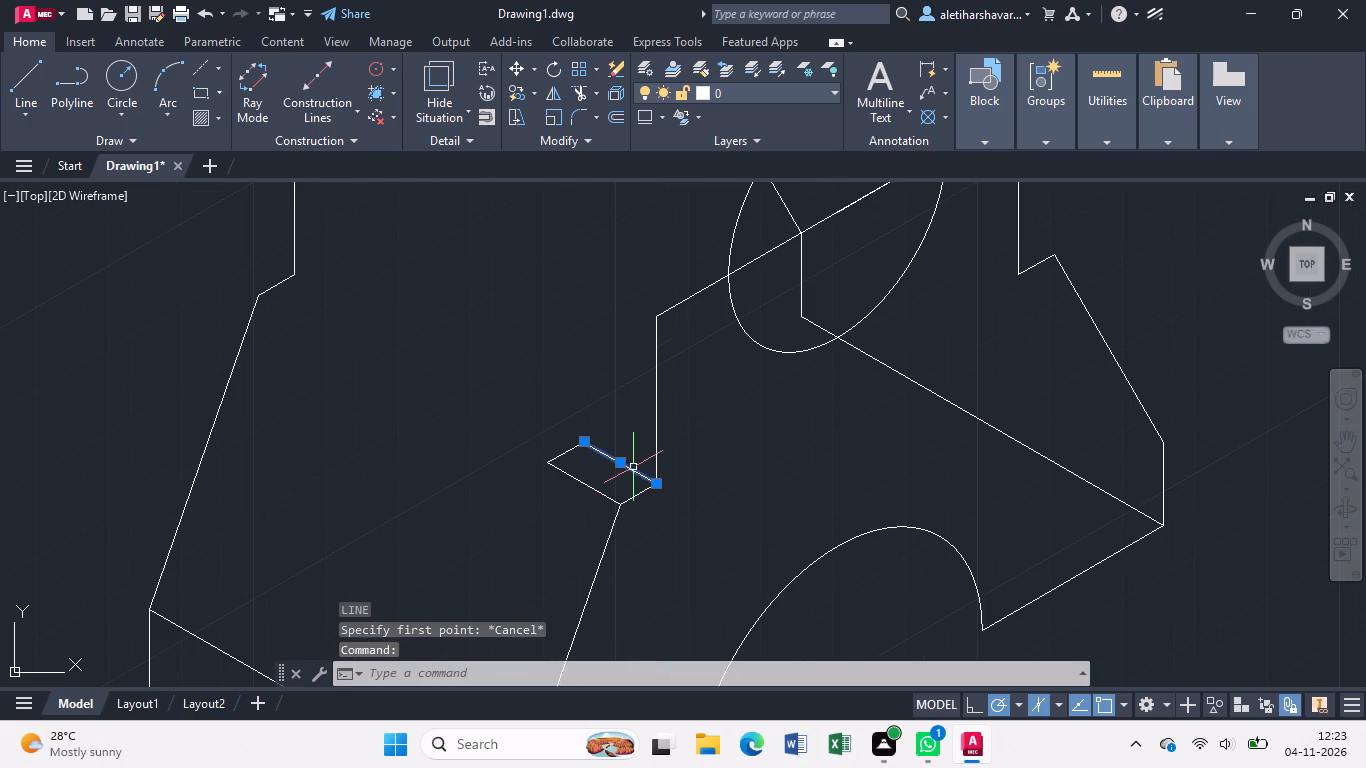
{"action": "left_click", "coordinate": [565, 451]}
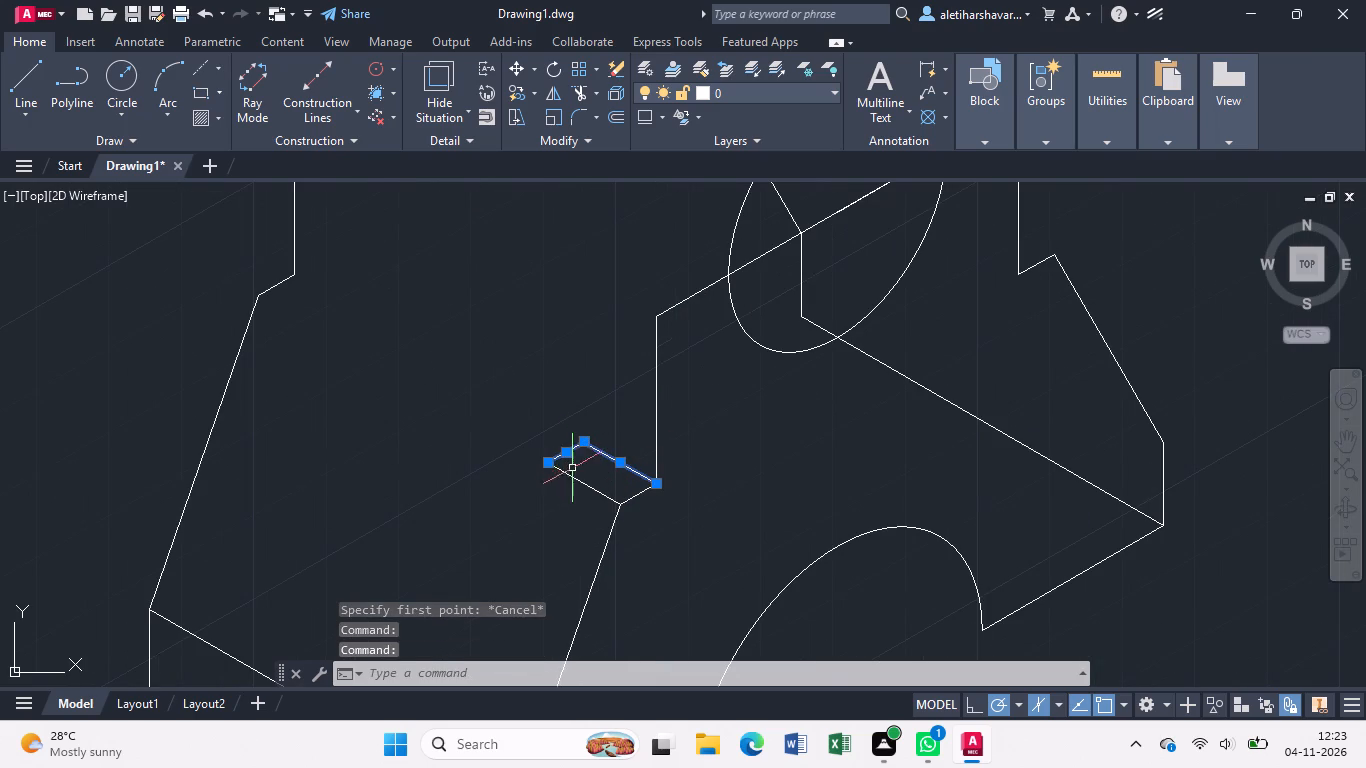
{"action": "left_click", "coordinate": [572, 477]}
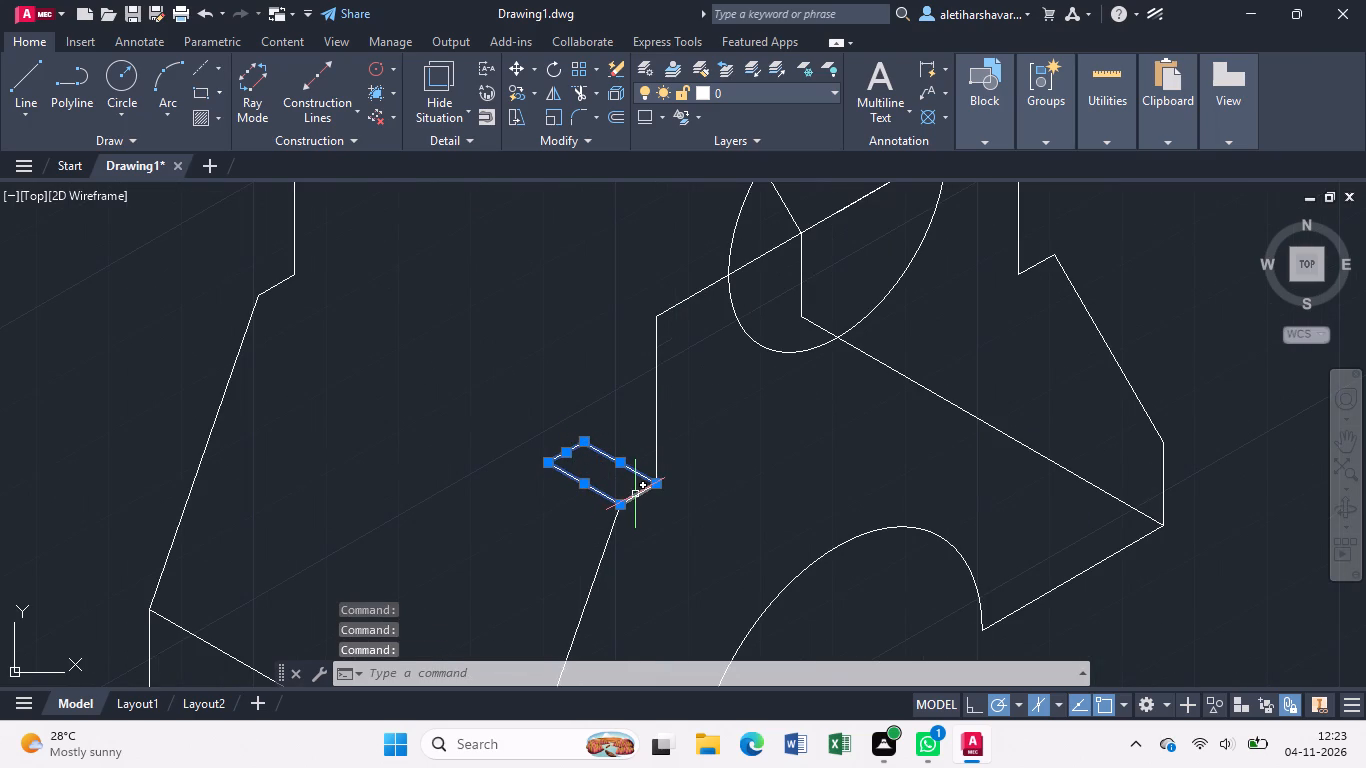
{"action": "left_click", "coordinate": [644, 492]}
{"action": "key", "text": "c"}
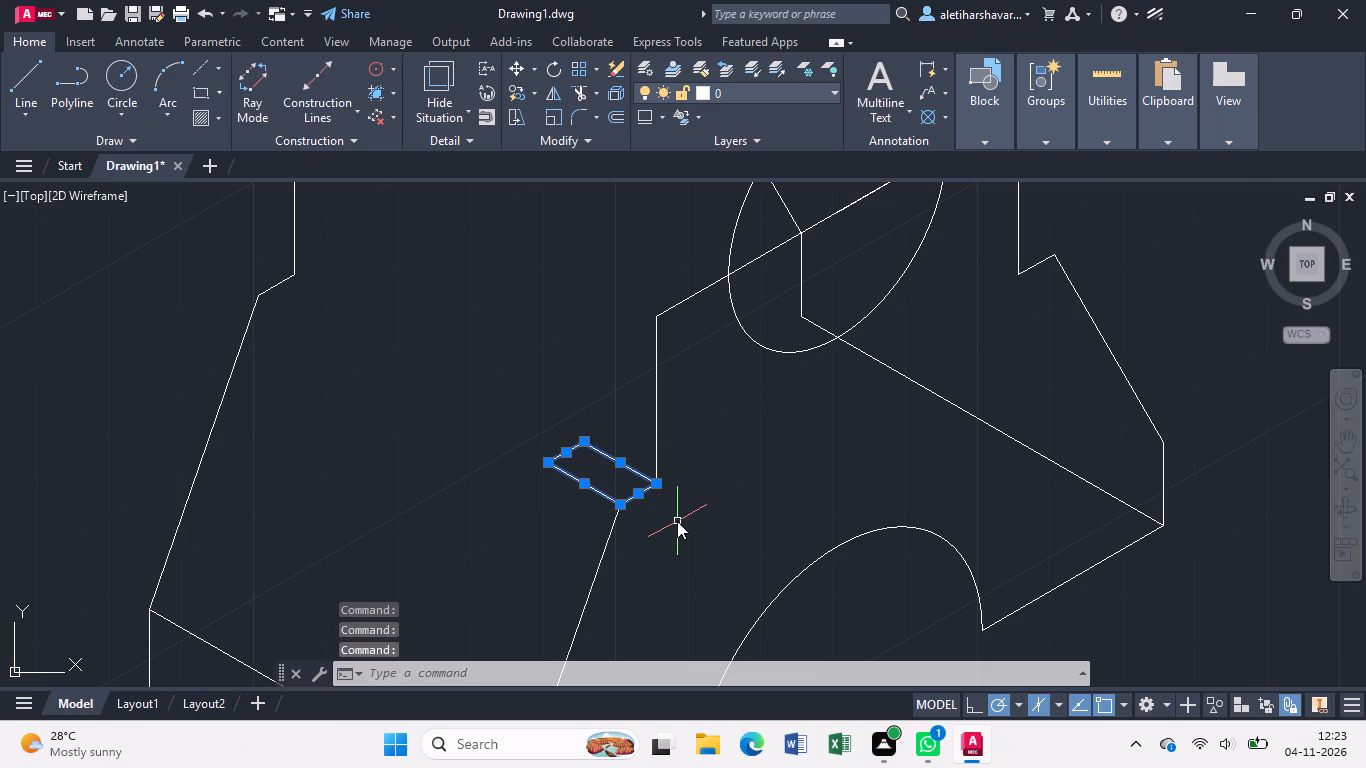
{"action": "key", "text": "o"}
{"action": "key", "text": "Return"}
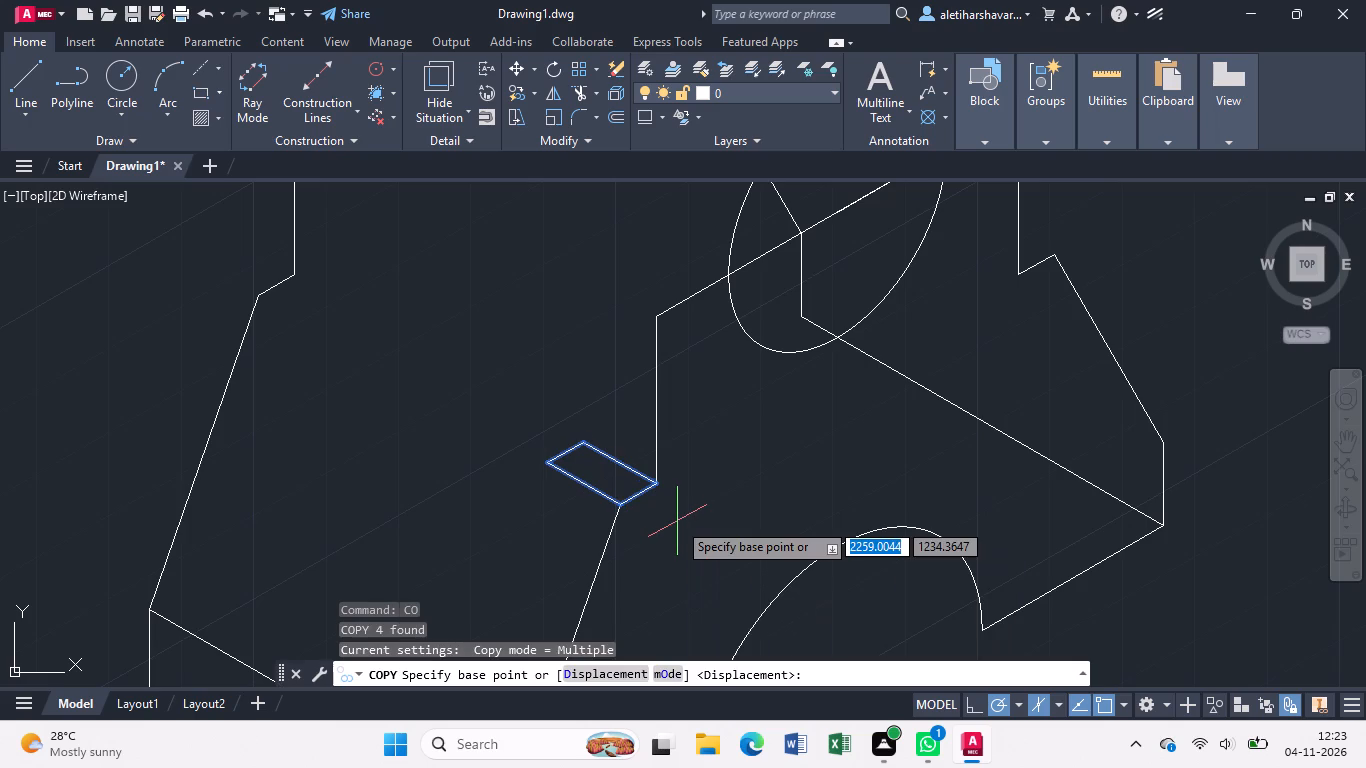
{"action": "left_click", "coordinate": [578, 445]}
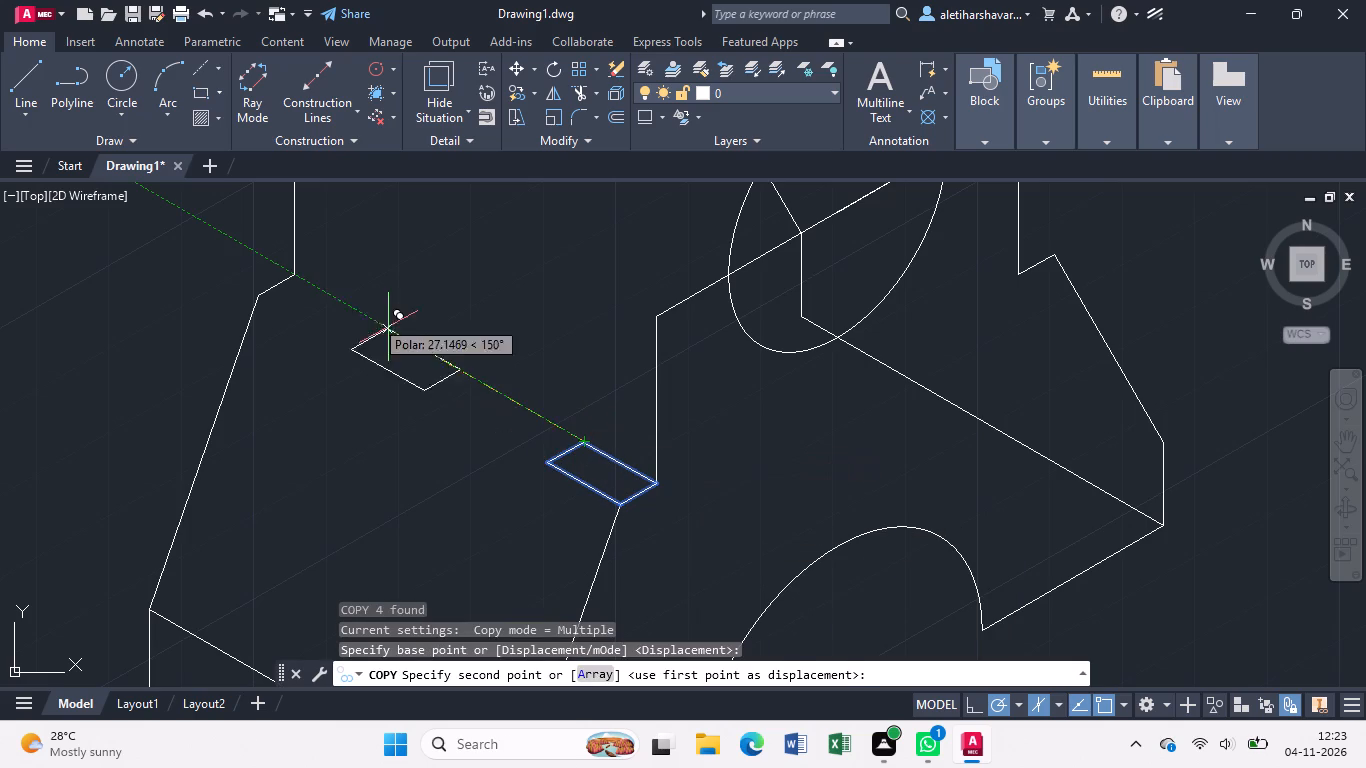
{"action": "left_click", "coordinate": [298, 276]}
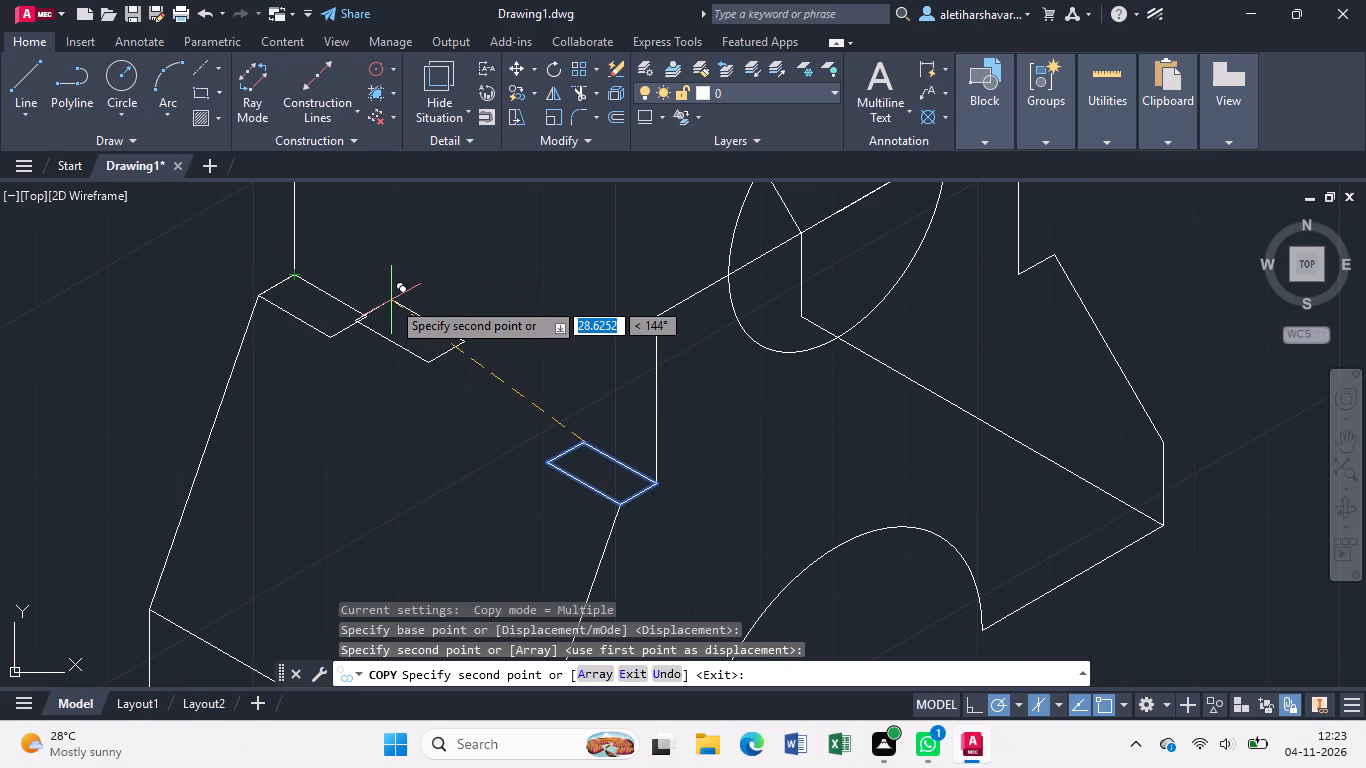
{"action": "key", "text": "Escape"}
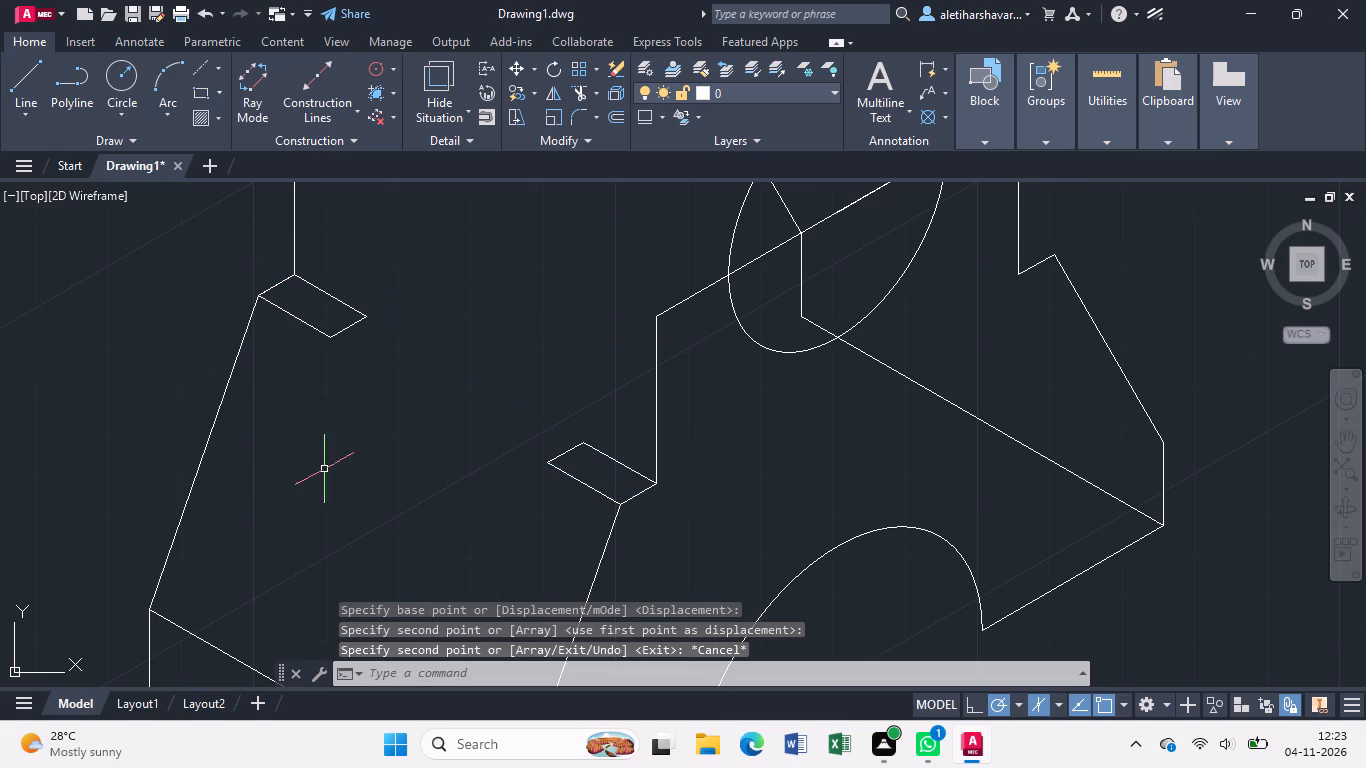
Copy the rear profile's sloping edge from its upper end to the front outer corner of the rear parallelogram and the rear outer corner of the front one.
{"action": "scroll", "coordinate": [344, 519], "scroll_direction": "down", "scroll_amount": 2}
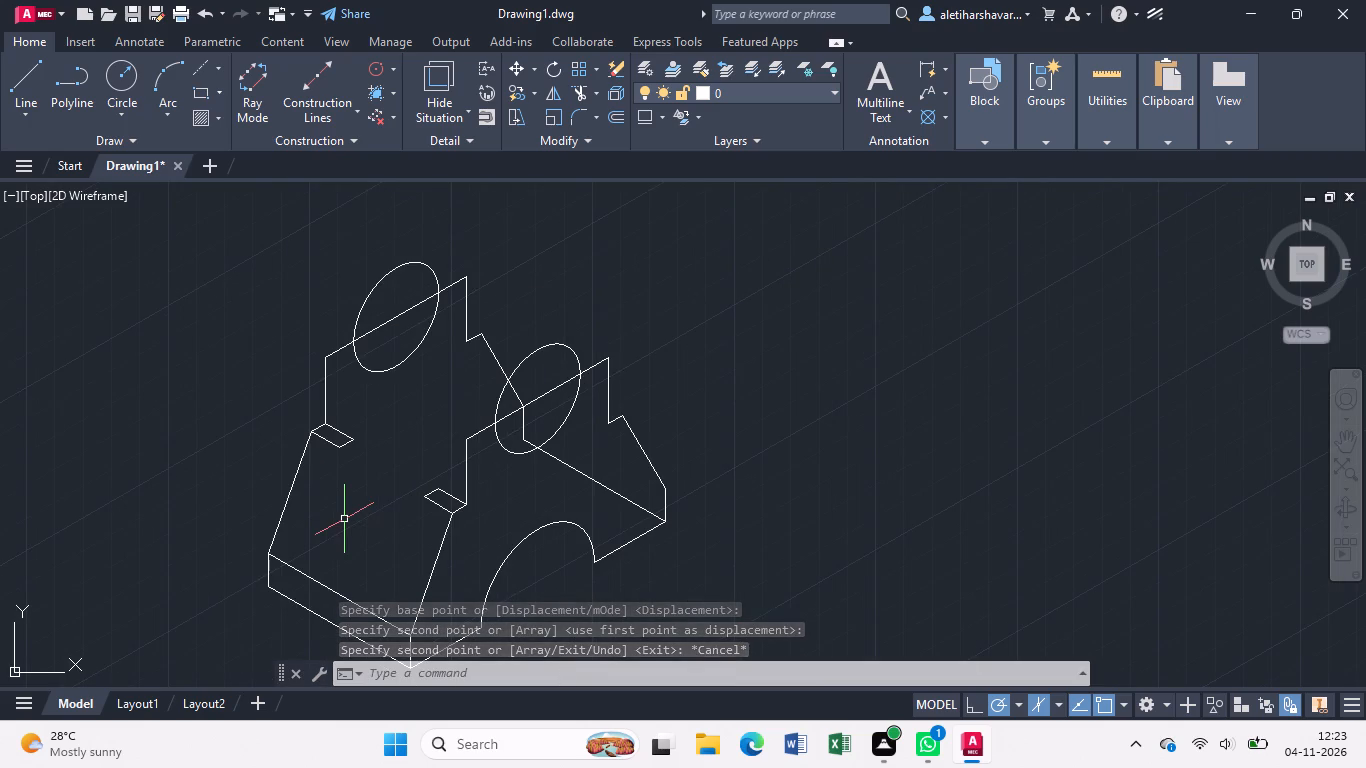
{"action": "scroll", "coordinate": [317, 518], "scroll_direction": "up", "scroll_amount": 1}
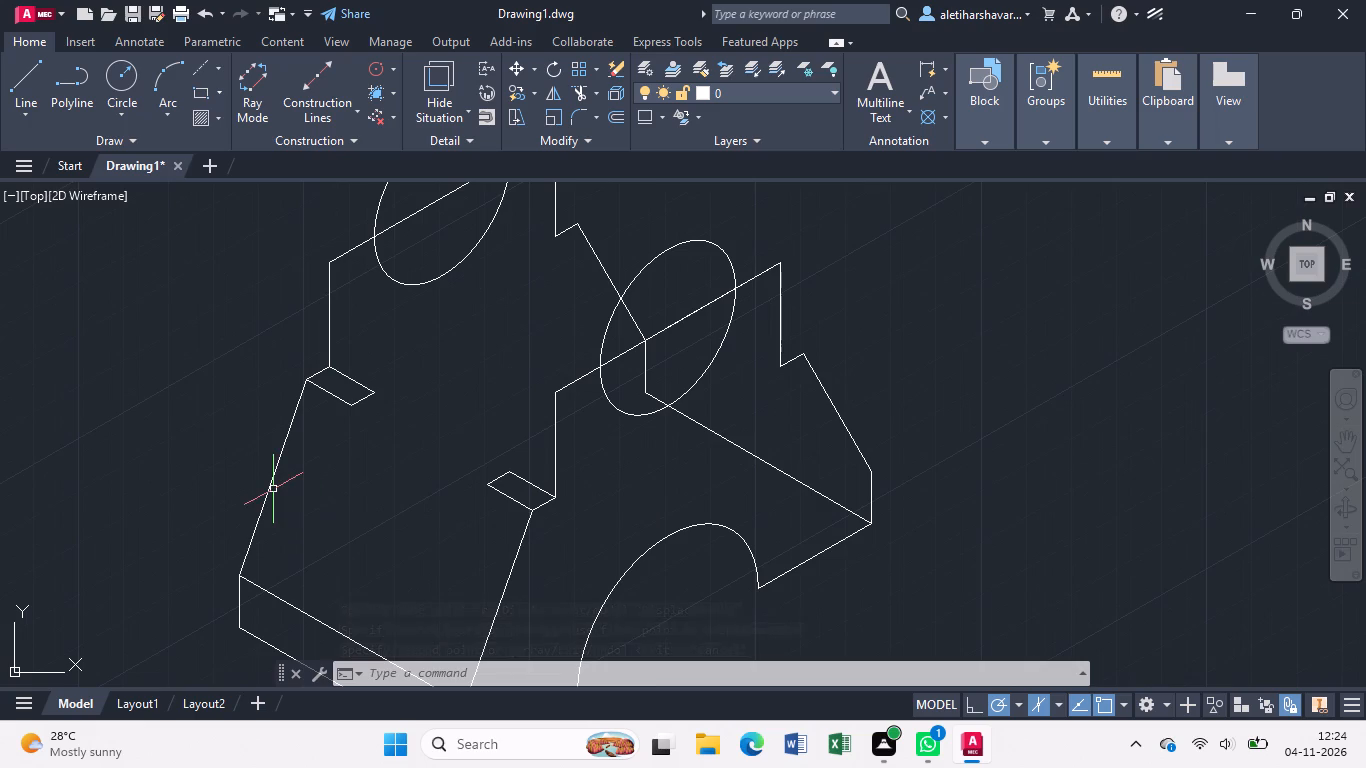
{"action": "left_click", "coordinate": [274, 482]}
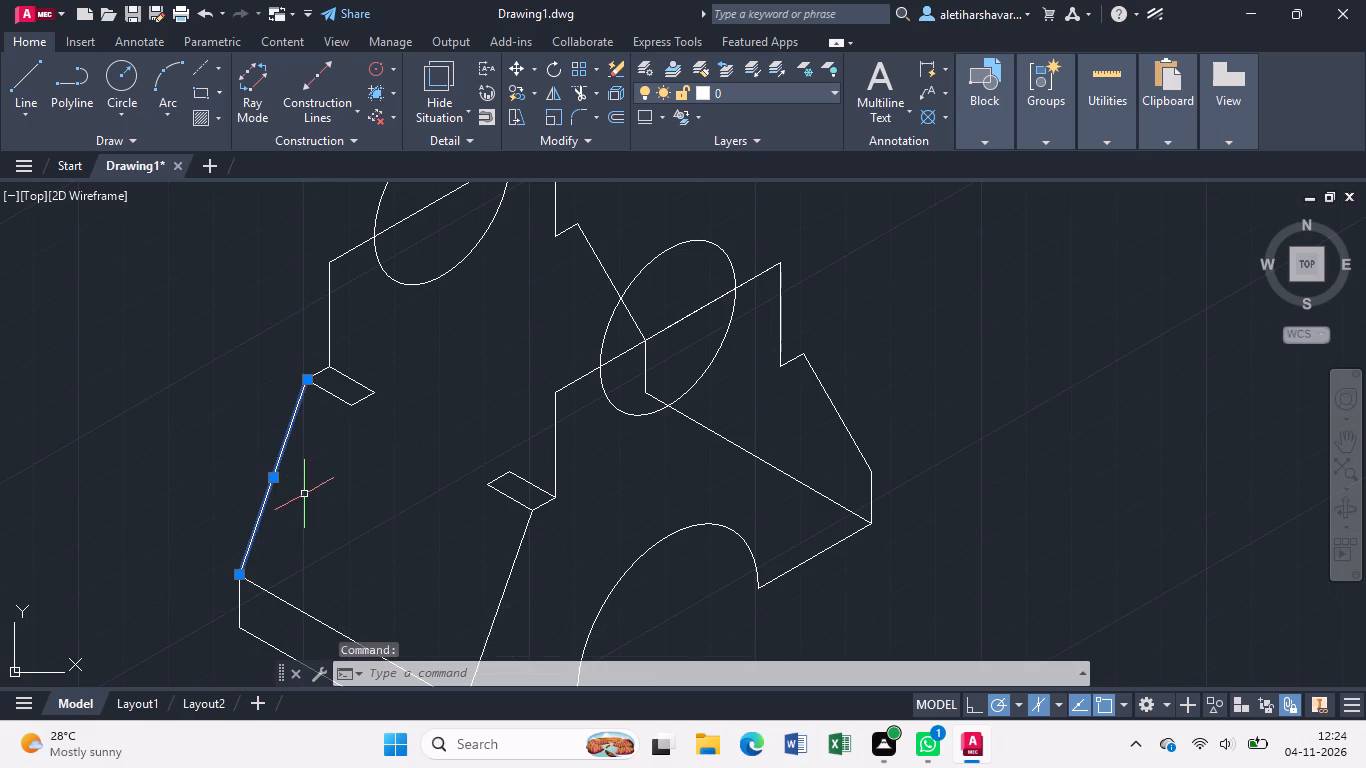
{"action": "key", "text": "c"}
{"action": "key", "text": "0"}
{"action": "key", "text": "BackSpace"}
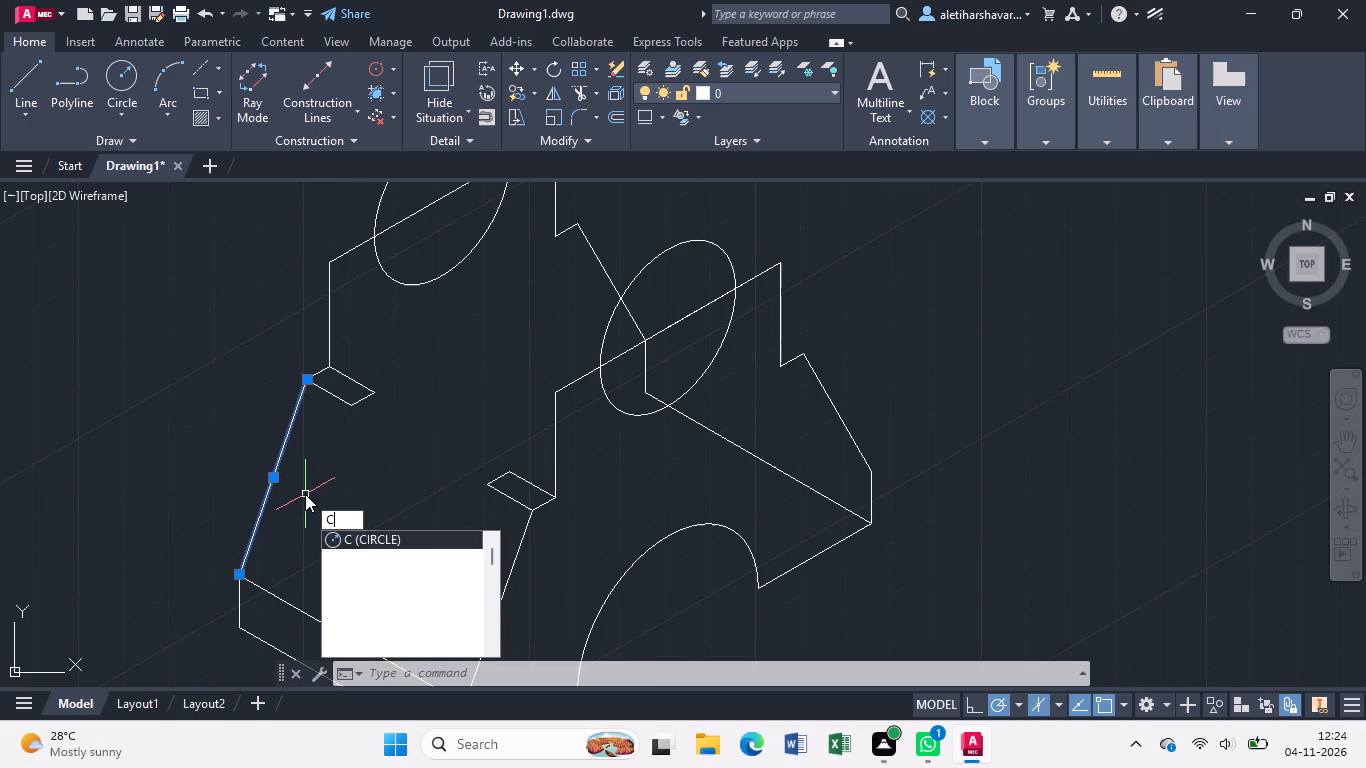
{"action": "key", "text": "o"}
{"action": "key", "text": "Return"}
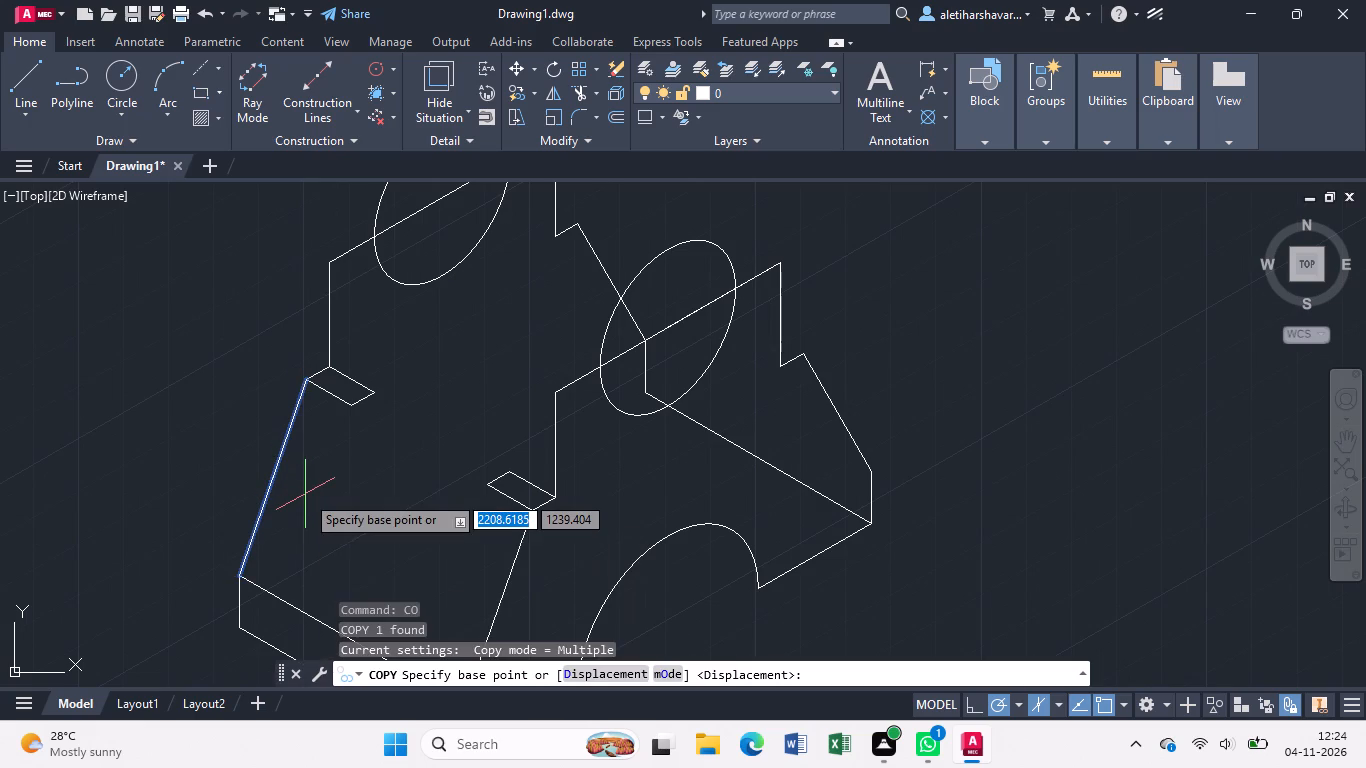
{"action": "left_click", "coordinate": [305, 384]}
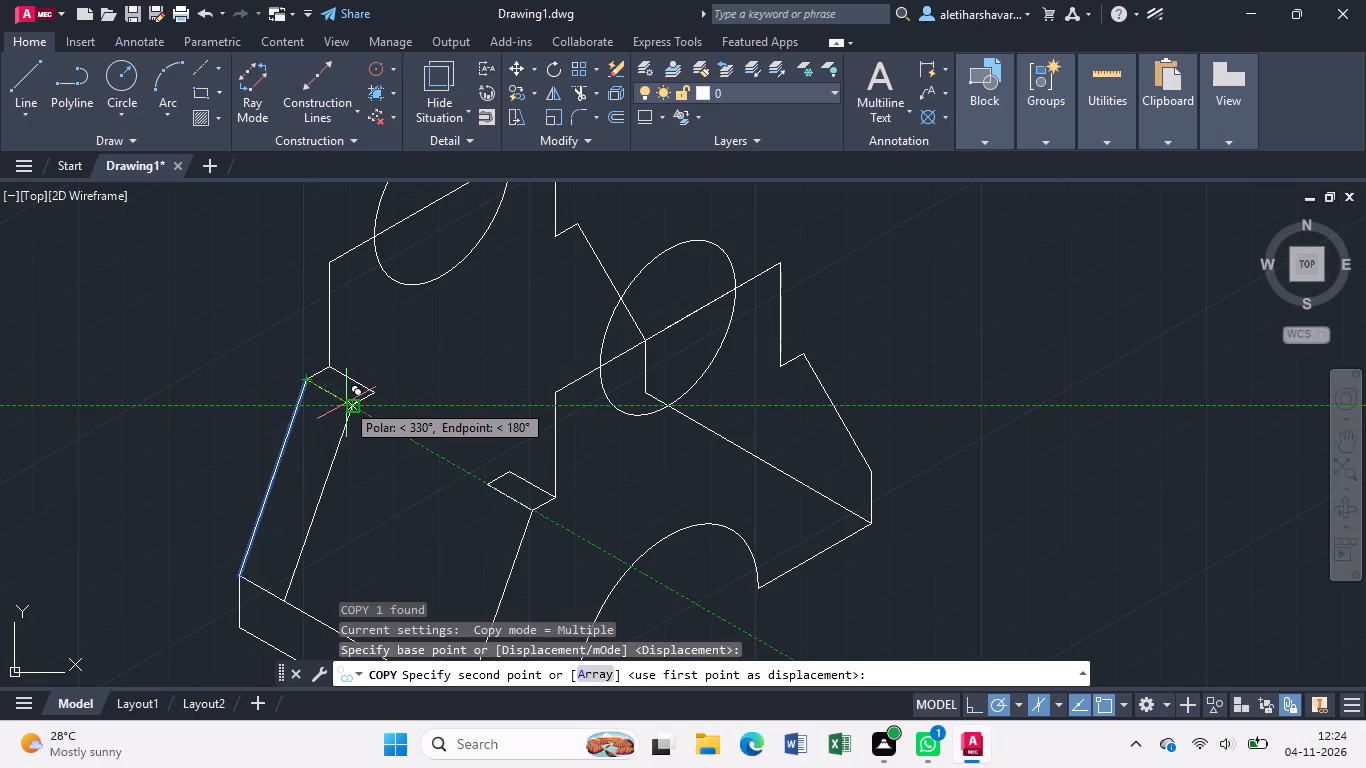
{"action": "scroll", "coordinate": [348, 401], "scroll_direction": "up", "scroll_amount": 3}
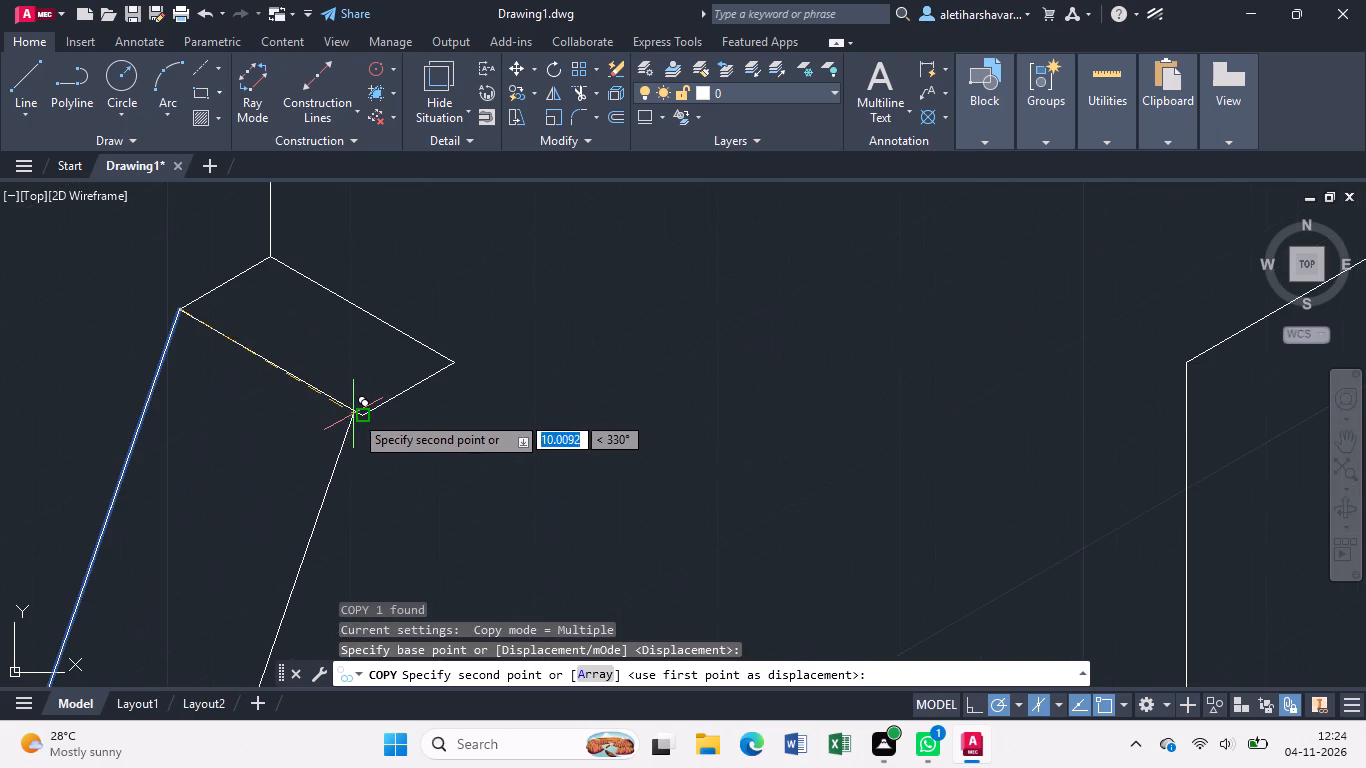
{"action": "left_click", "coordinate": [357, 412]}
{"action": "scroll", "coordinate": [370, 416], "scroll_direction": "down", "scroll_amount": 1}
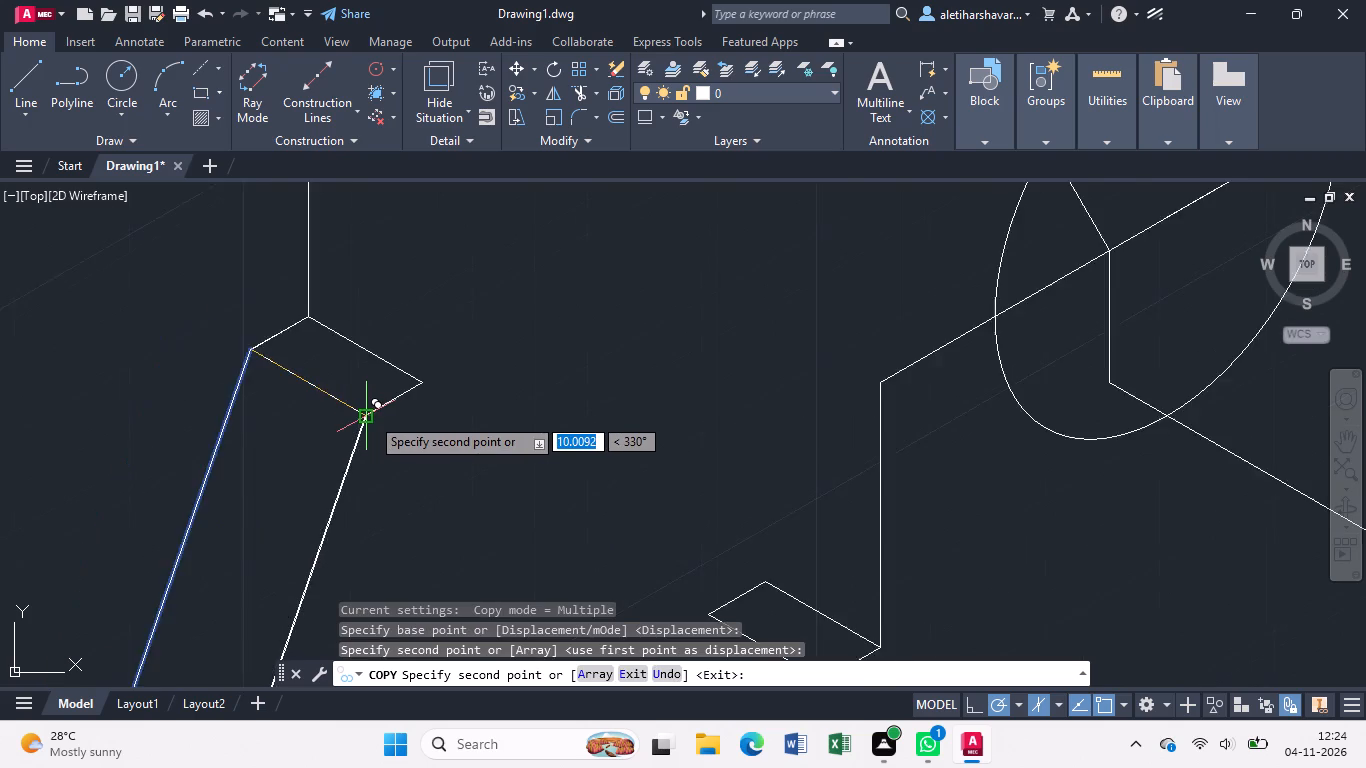
{"action": "scroll", "coordinate": [370, 416], "scroll_direction": "down", "scroll_amount": 2}
{"action": "middle_click_drag", "start_coordinate": [379, 418], "coordinate": [307, 290]}
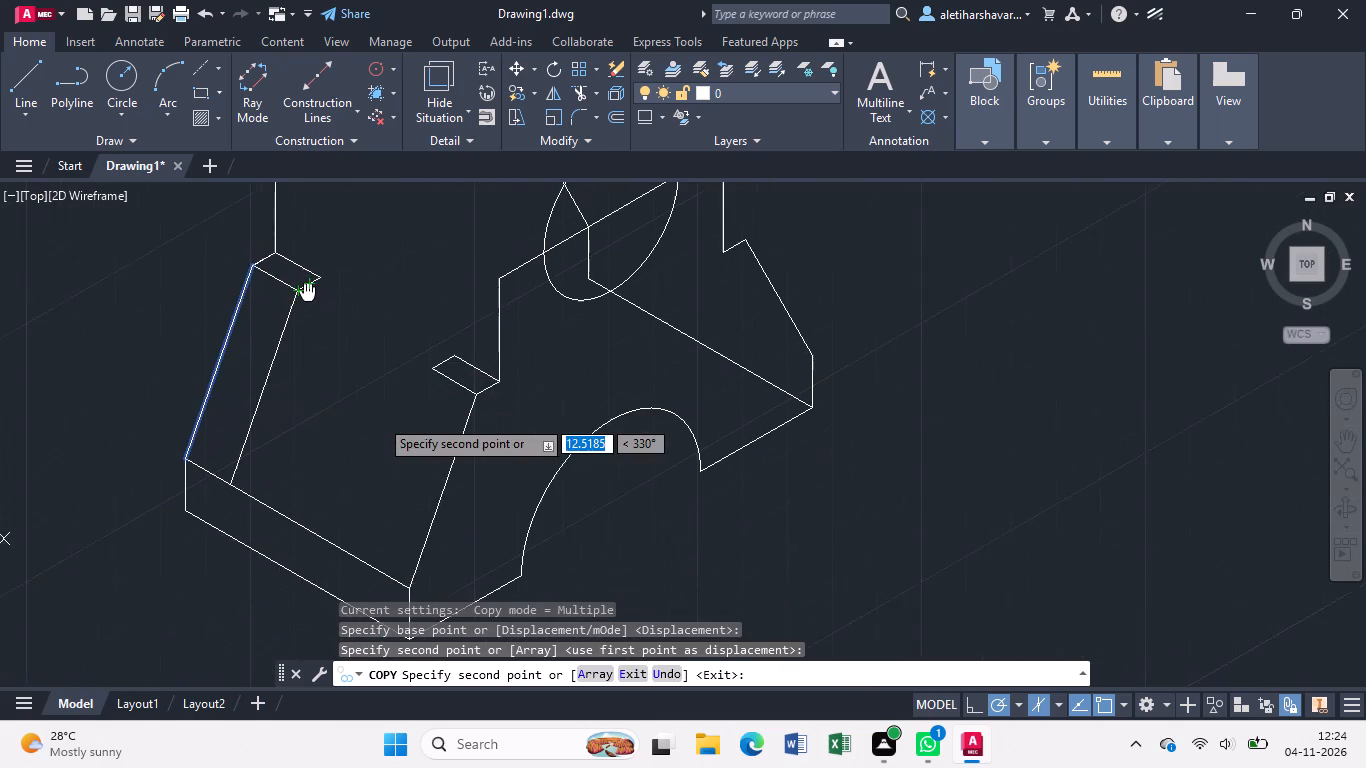
{"action": "middle_click_drag", "start_coordinate": [307, 290], "coordinate": [305, 286]}
{"action": "left_click", "coordinate": [430, 365]}
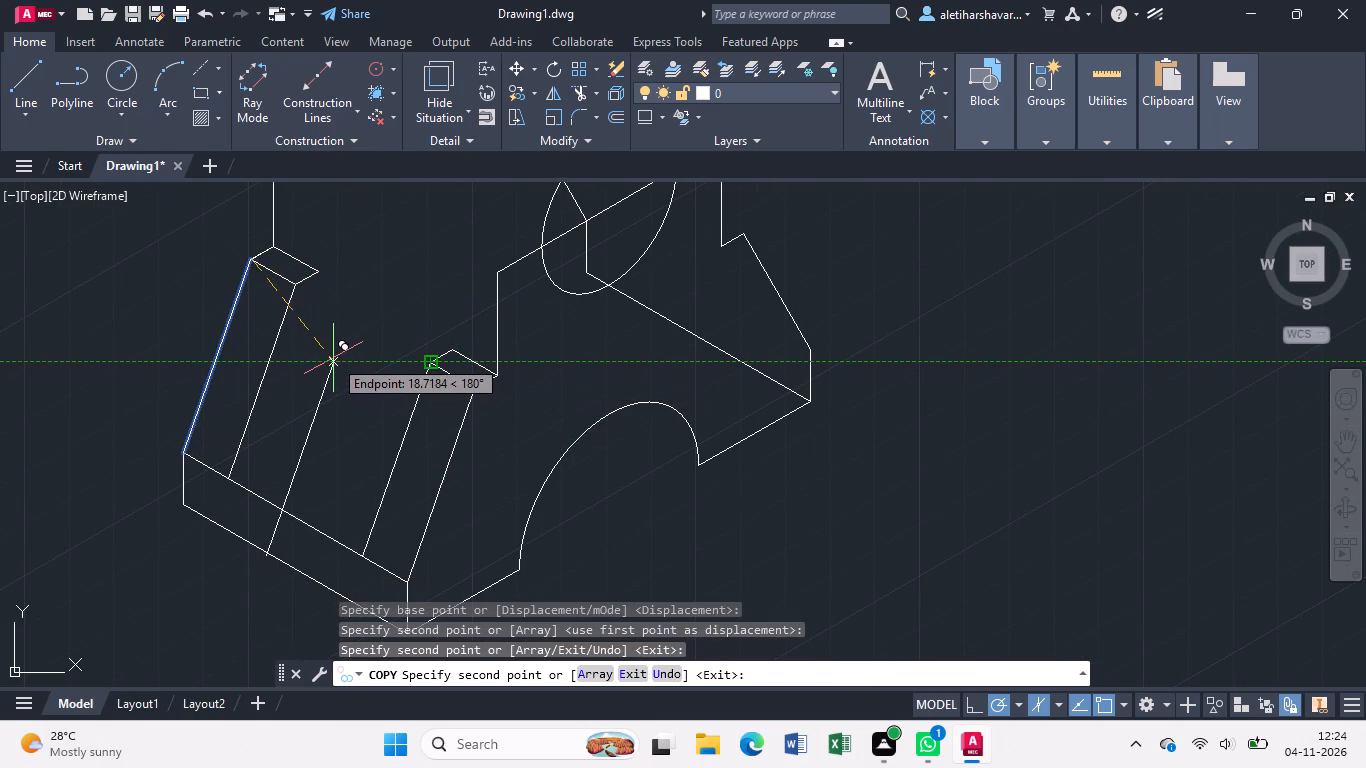
{"action": "key", "text": "Escape"}
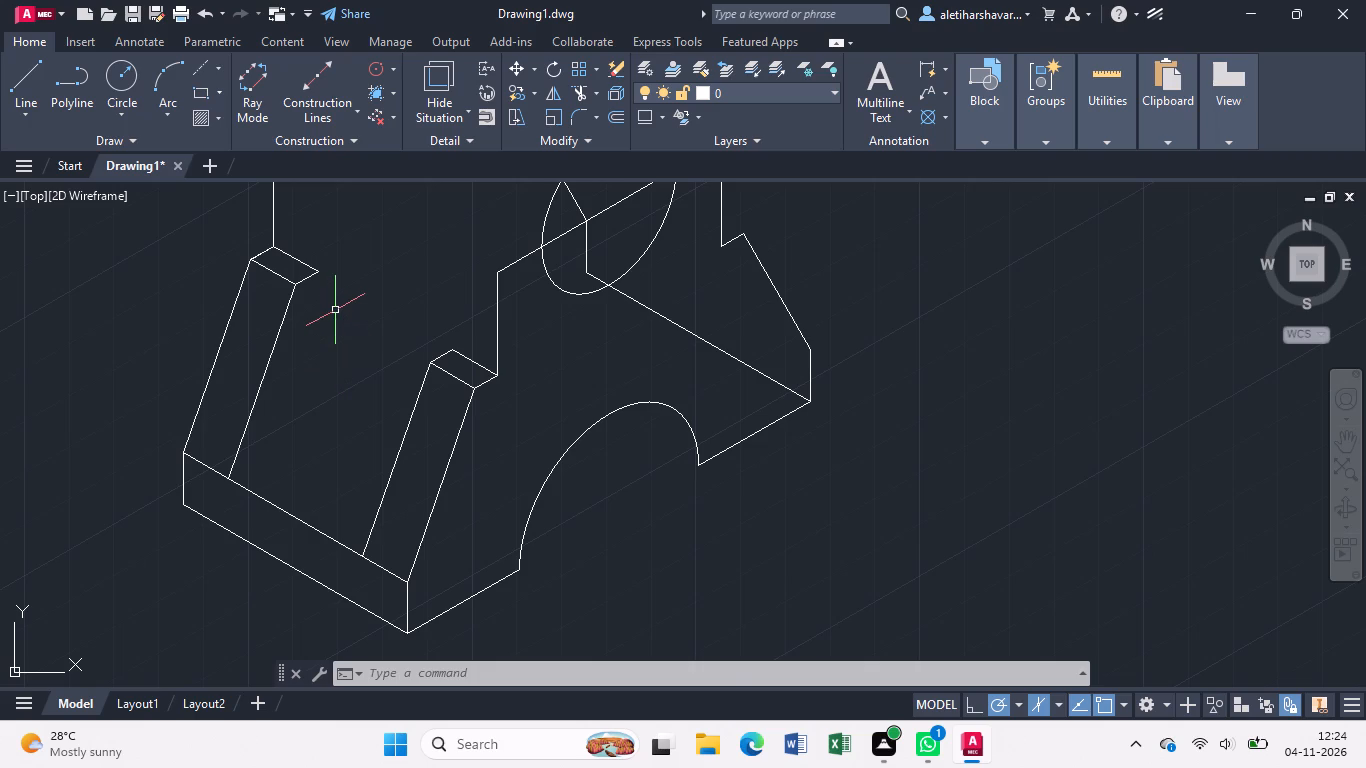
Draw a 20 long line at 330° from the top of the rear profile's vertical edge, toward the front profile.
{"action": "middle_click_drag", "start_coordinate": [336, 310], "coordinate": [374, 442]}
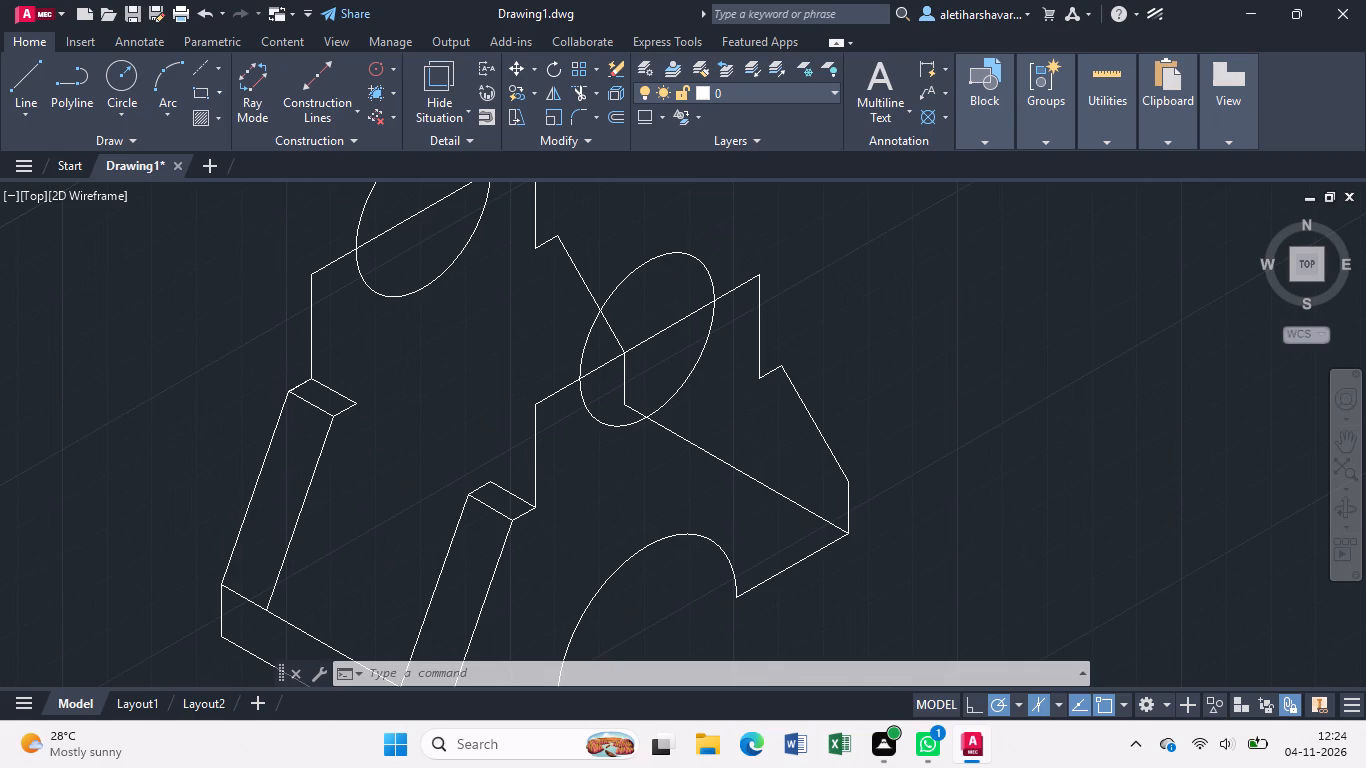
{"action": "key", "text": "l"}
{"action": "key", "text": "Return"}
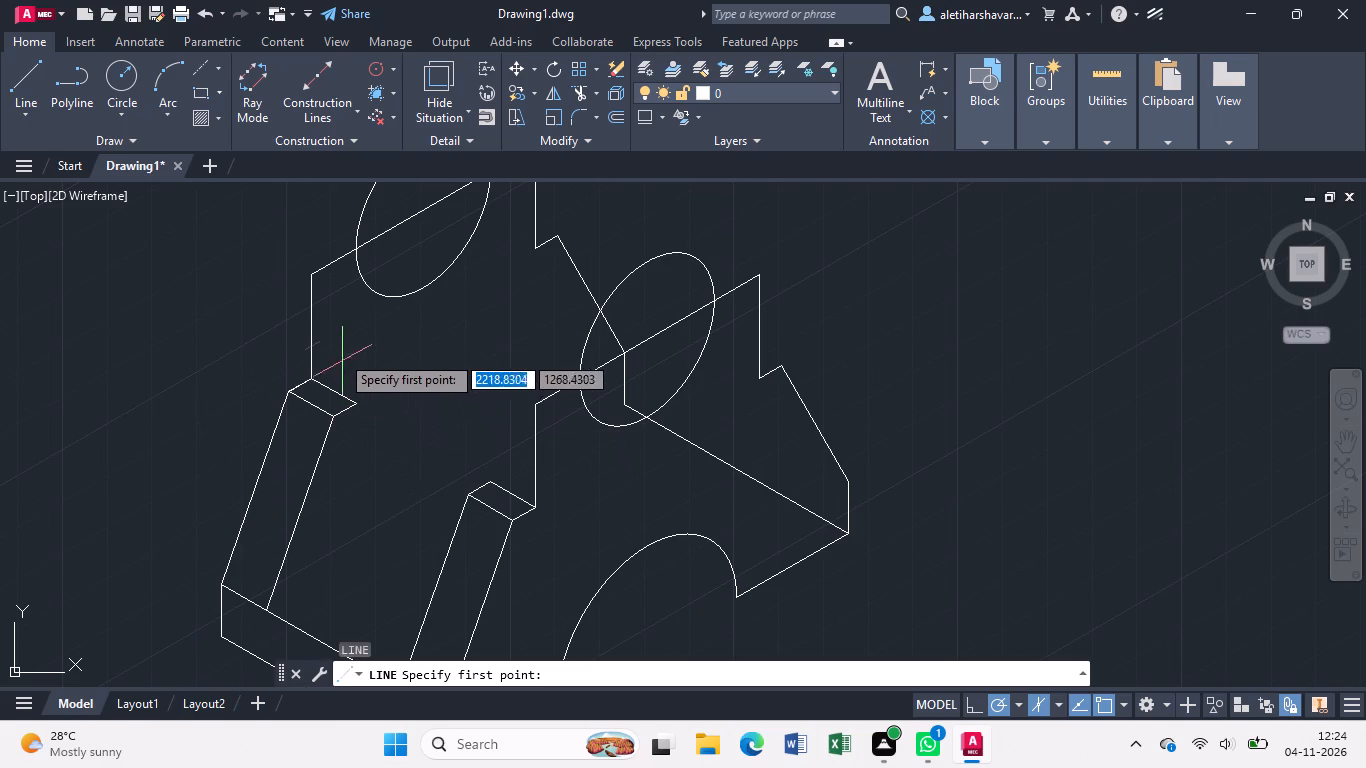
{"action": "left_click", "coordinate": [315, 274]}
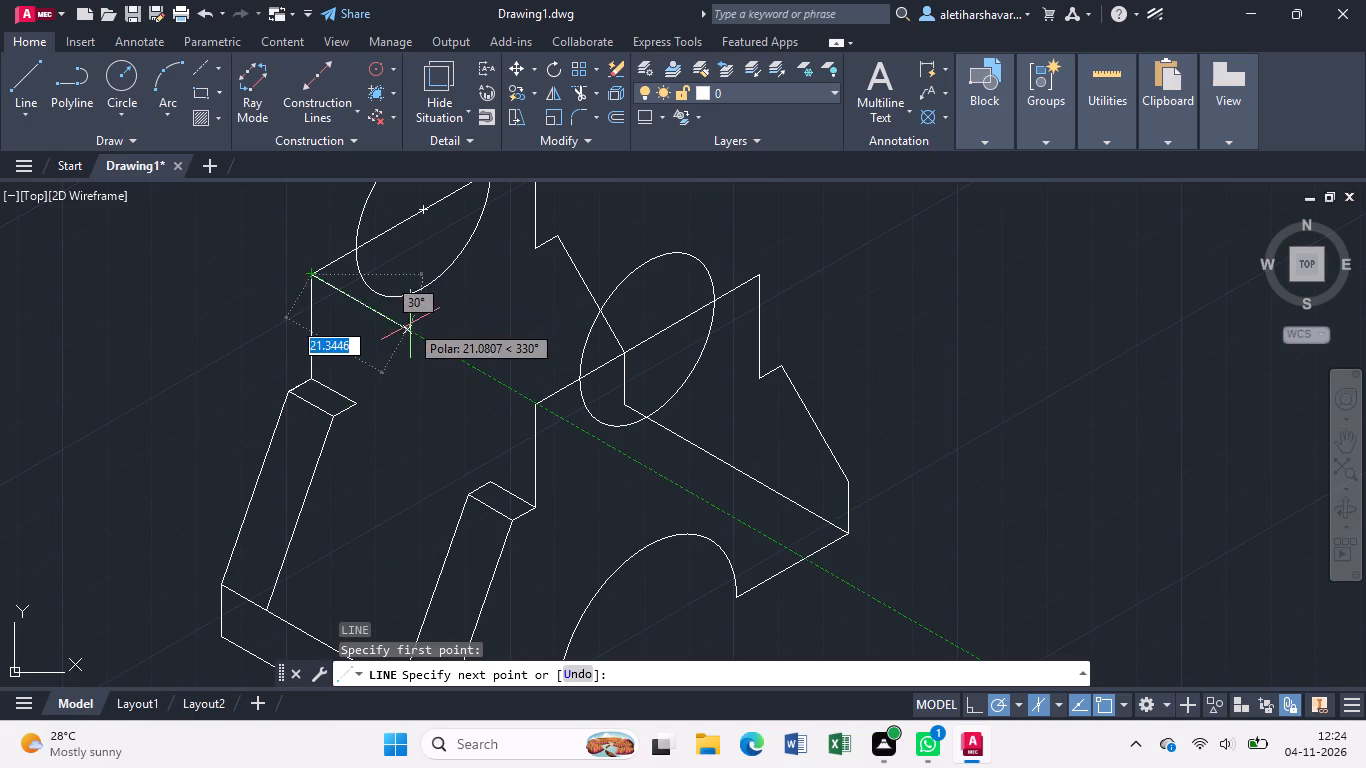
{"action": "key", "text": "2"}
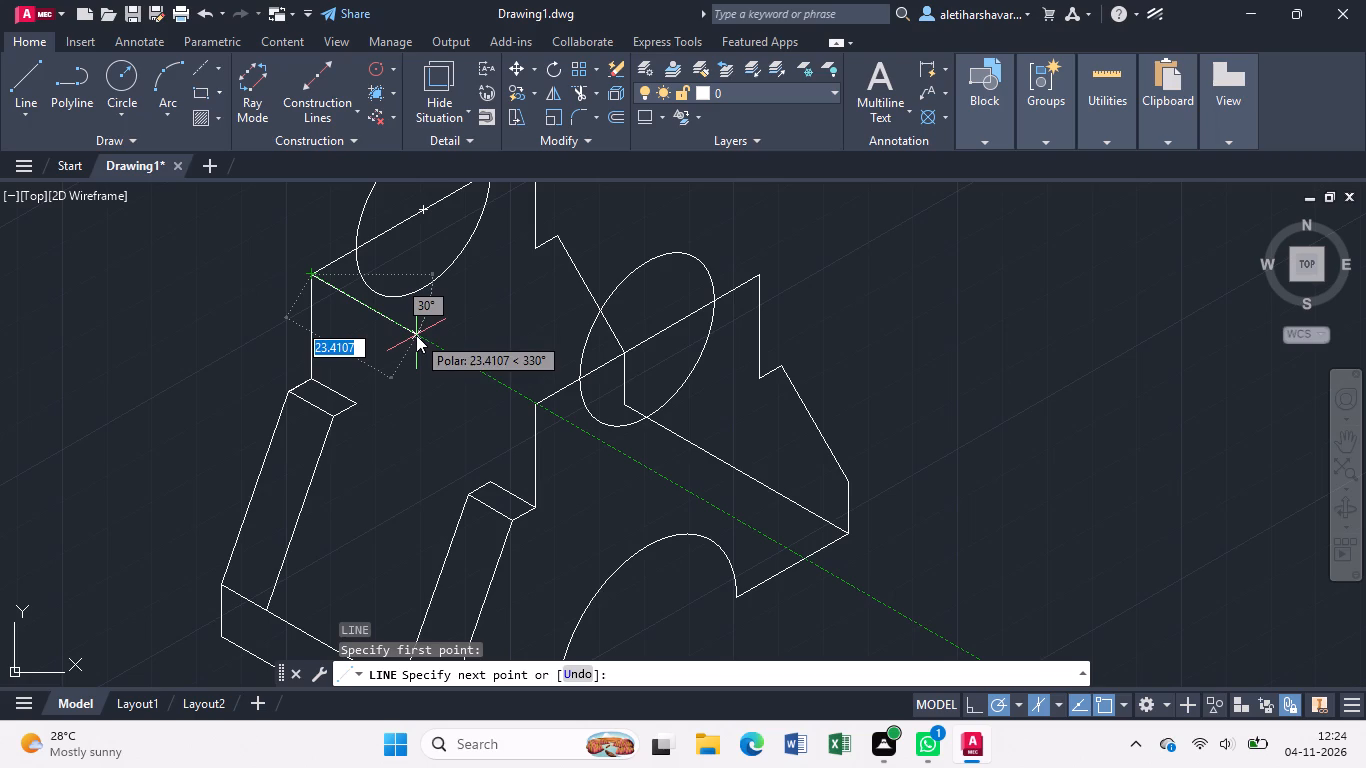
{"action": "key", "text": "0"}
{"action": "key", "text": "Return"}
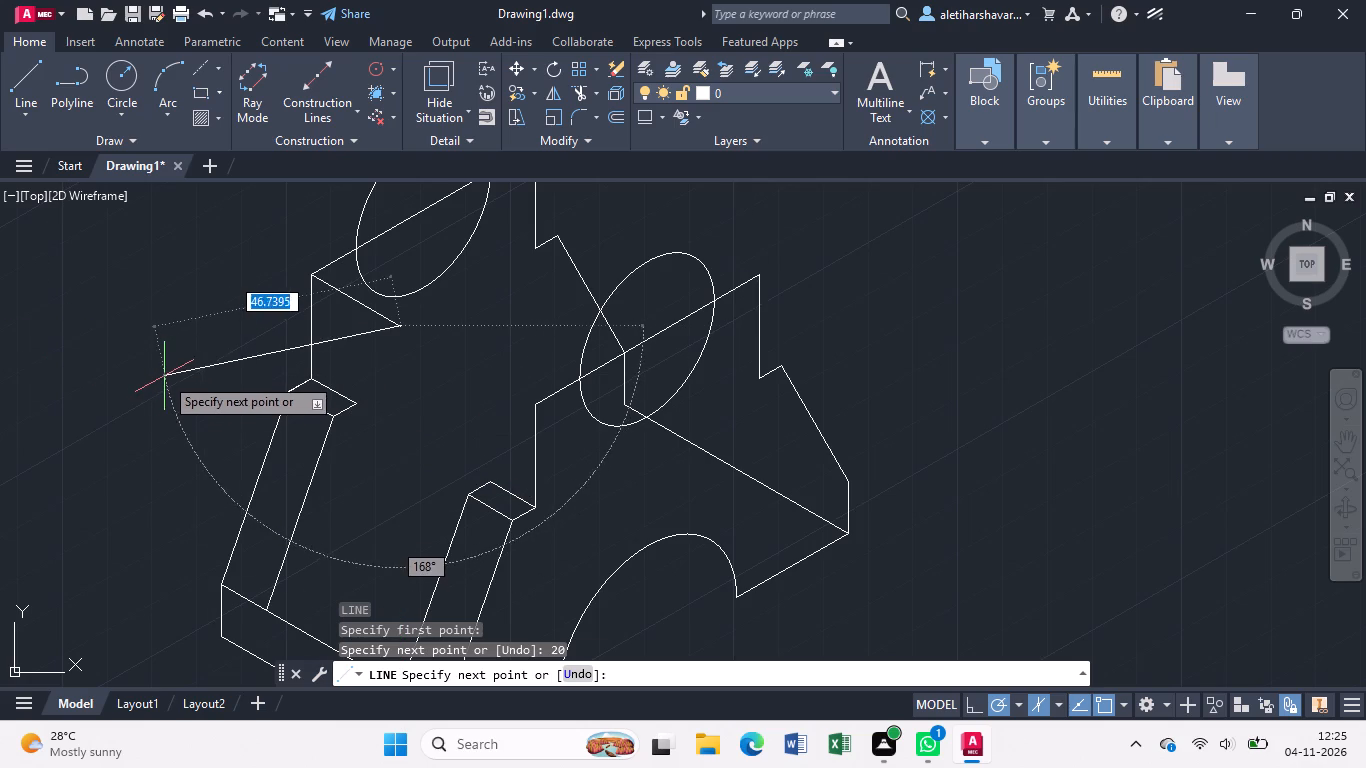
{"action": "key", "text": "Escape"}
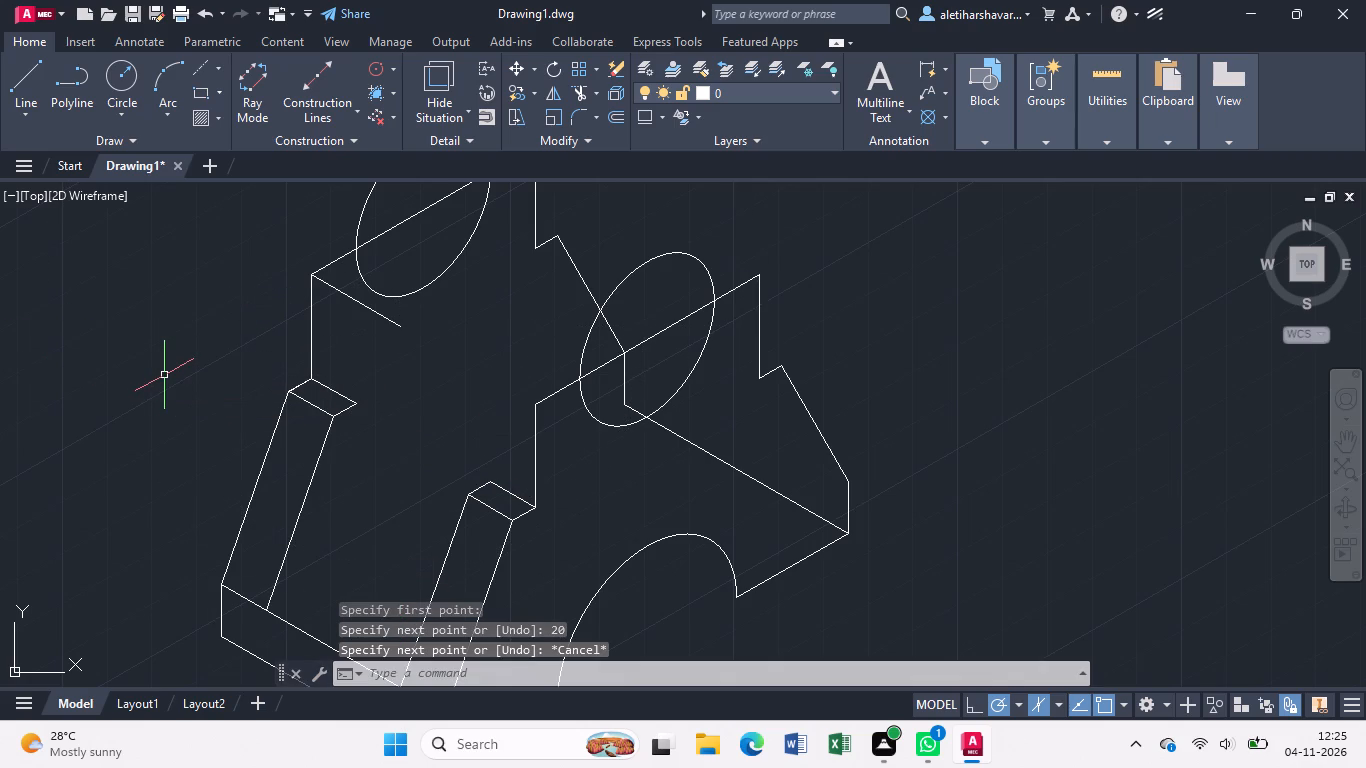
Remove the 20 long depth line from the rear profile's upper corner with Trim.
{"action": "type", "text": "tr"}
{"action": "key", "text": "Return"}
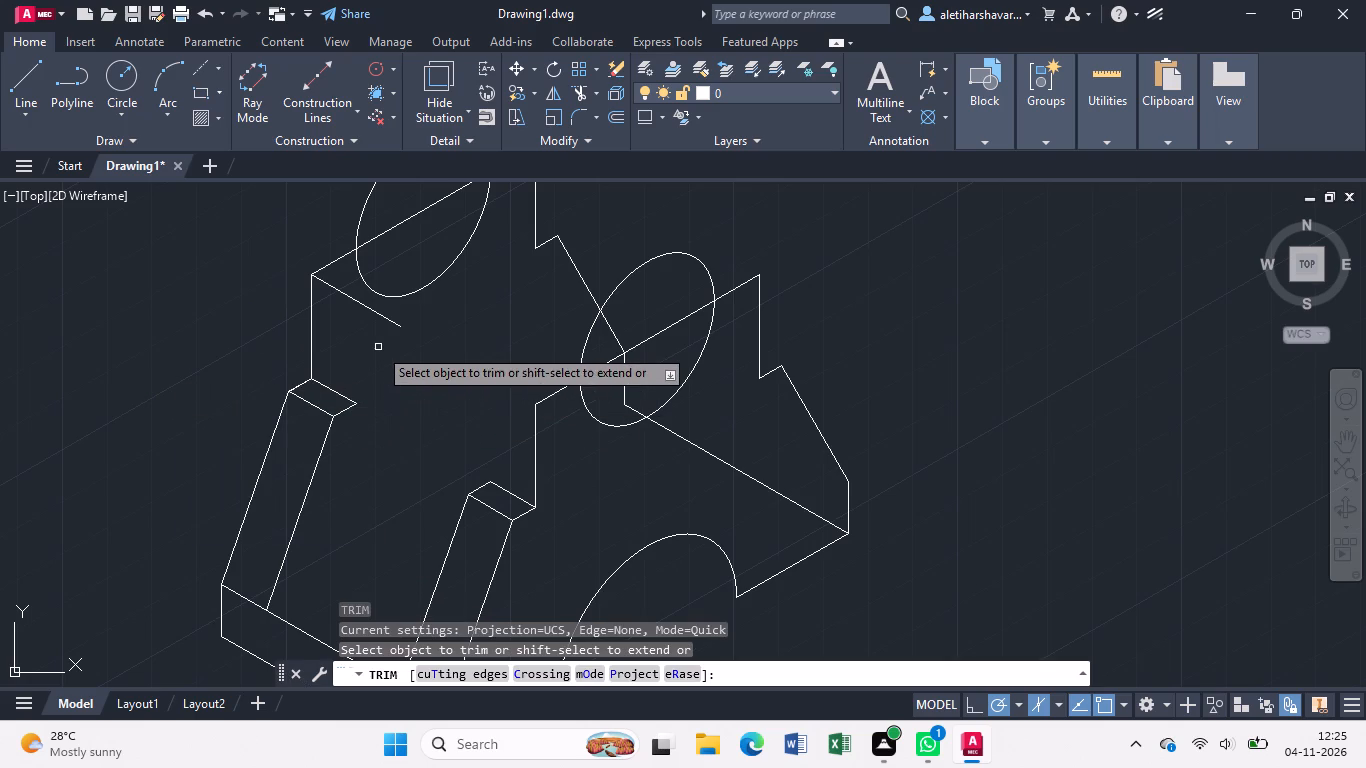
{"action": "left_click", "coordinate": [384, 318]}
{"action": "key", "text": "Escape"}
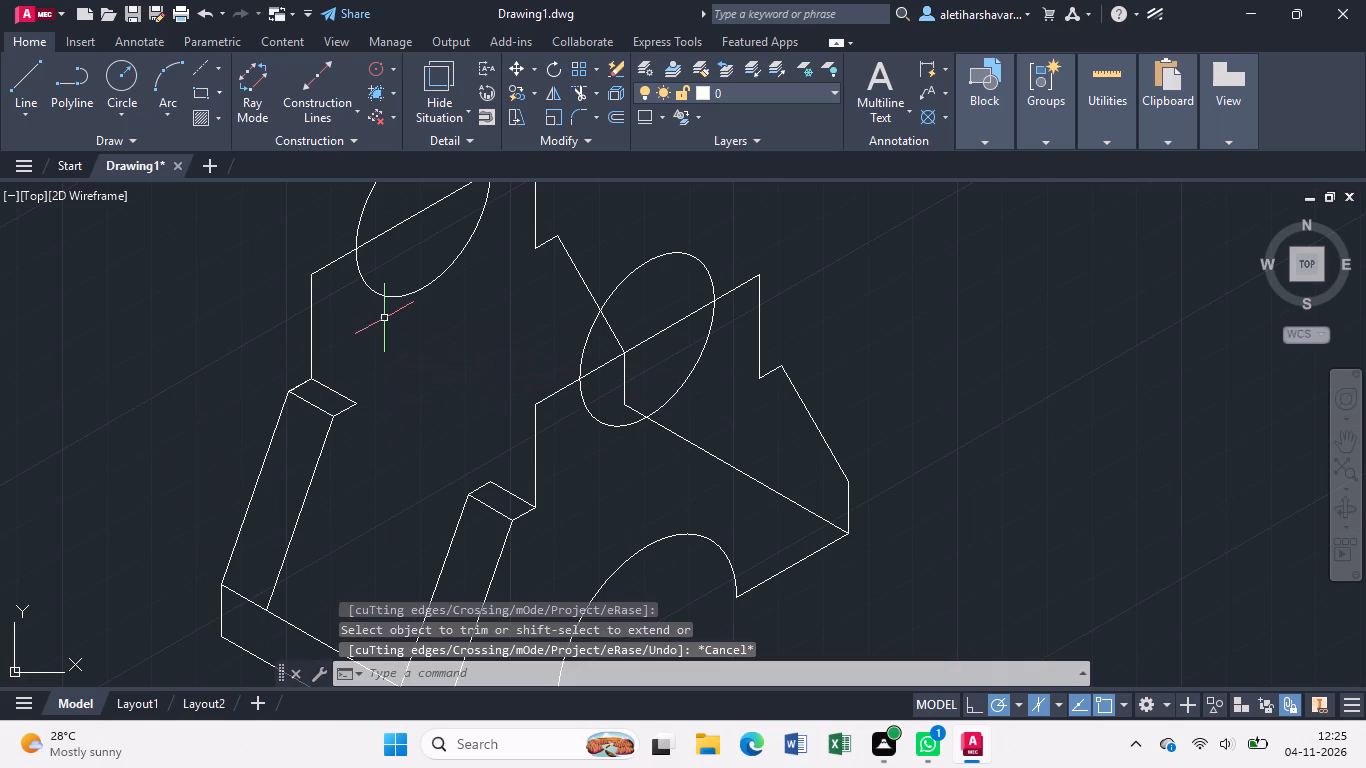
Draw a 10 long line at 330° from the top of the rear profile's outer vertical edge, continuing about 29 straight down past the ledge.
{"action": "key", "text": "l"}
{"action": "key", "text": "Return"}
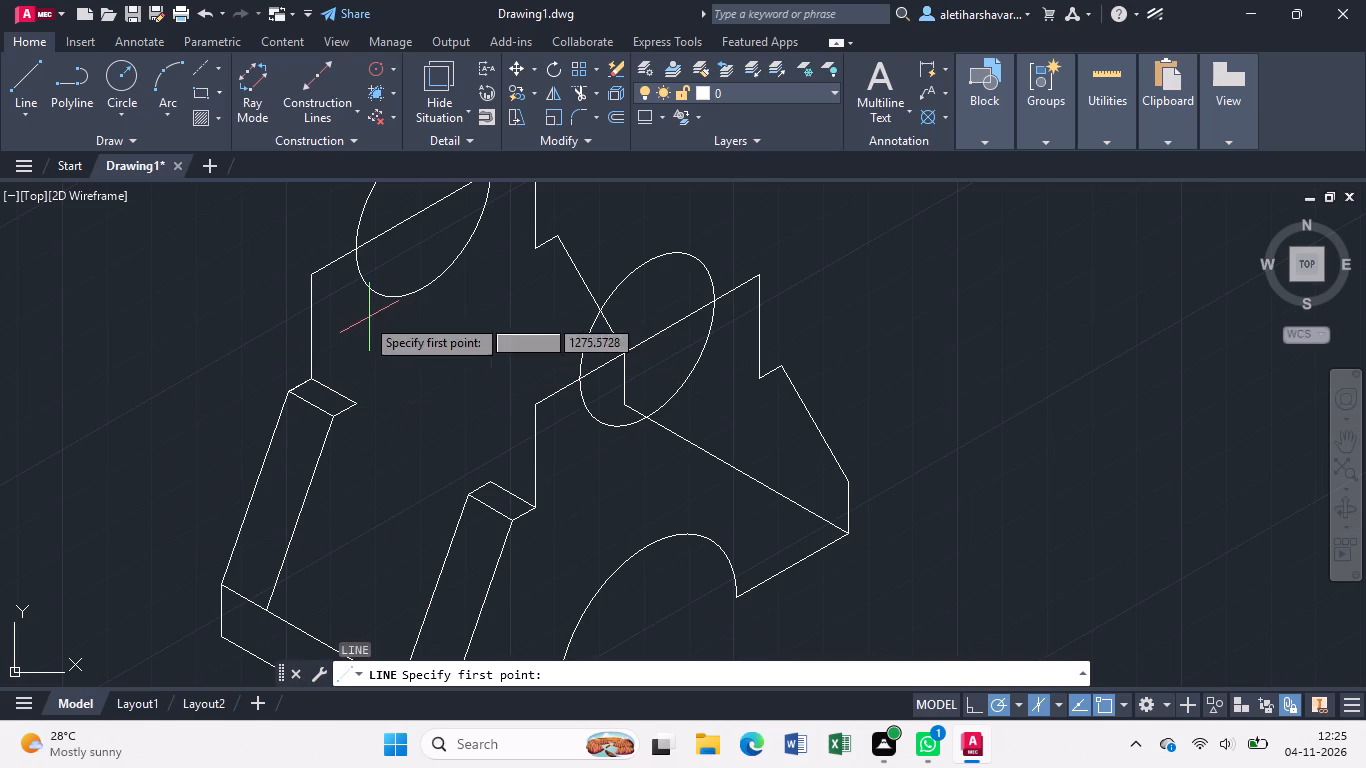
{"action": "left_click", "coordinate": [312, 276]}
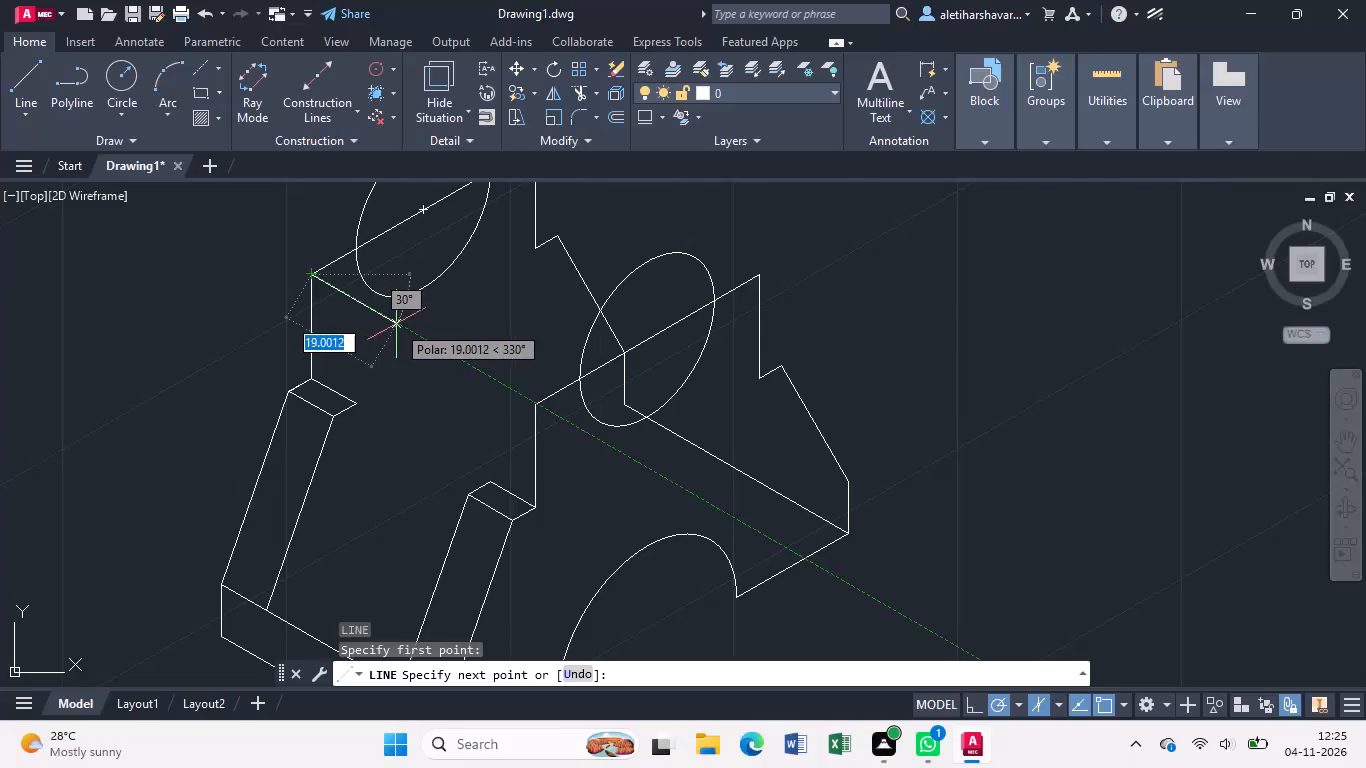
{"action": "key", "text": "1"}
{"action": "key", "text": "0"}
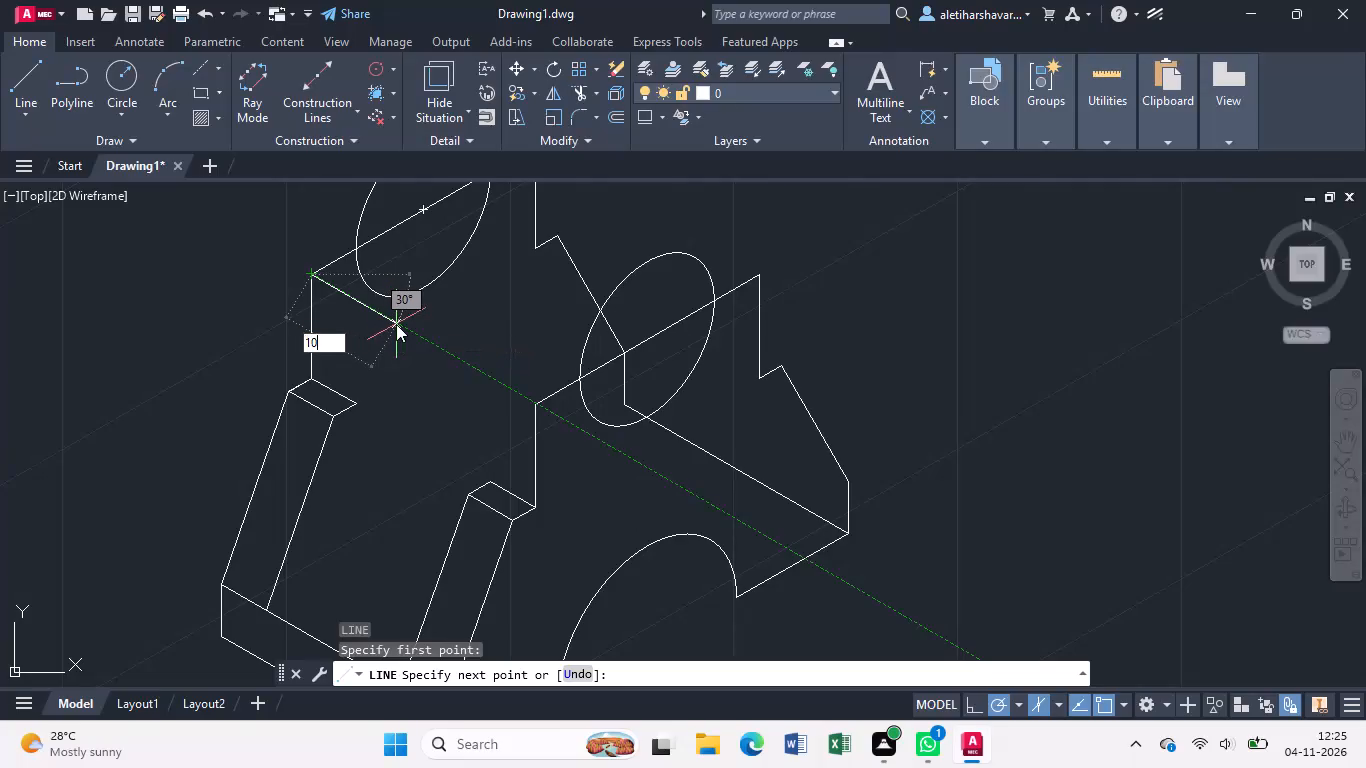
{"action": "key", "text": "Return"}
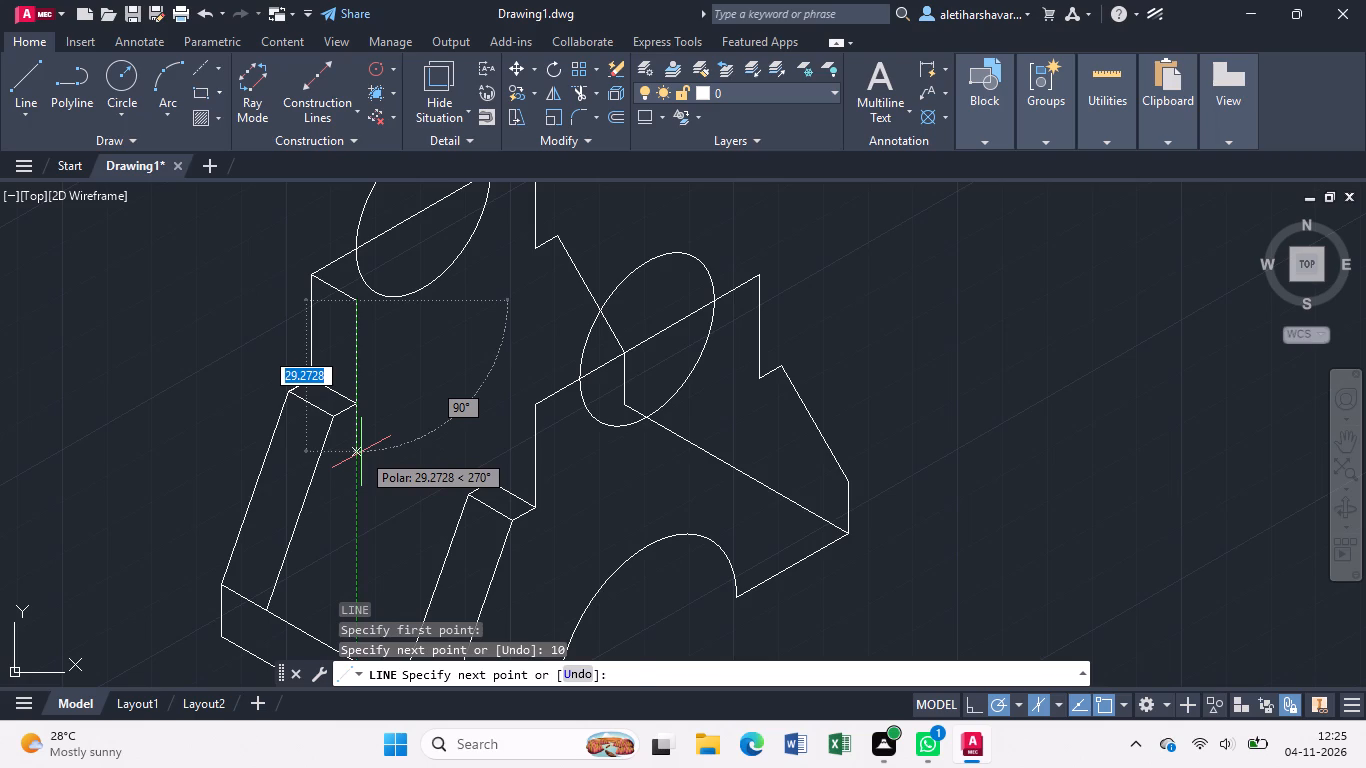
{"action": "left_click", "coordinate": [361, 452]}
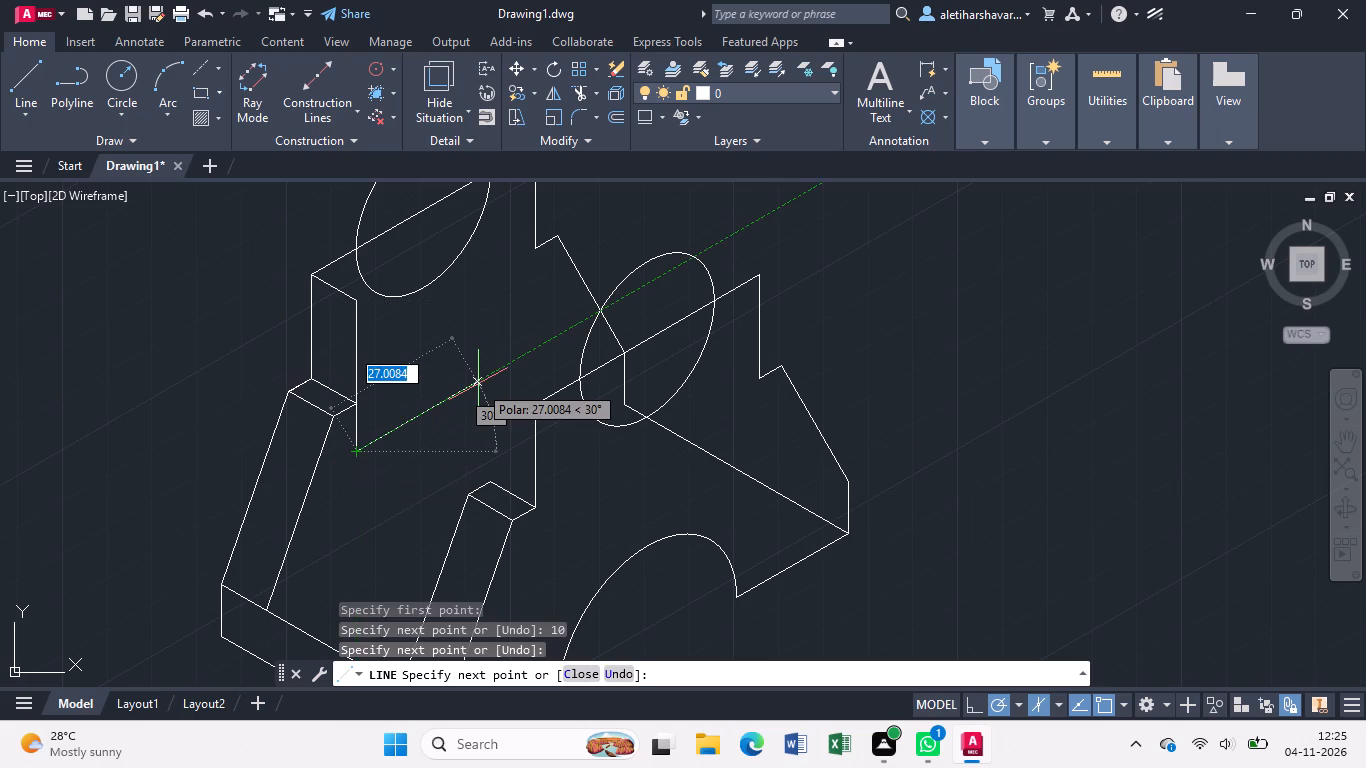
{"action": "key", "text": "Escape"}
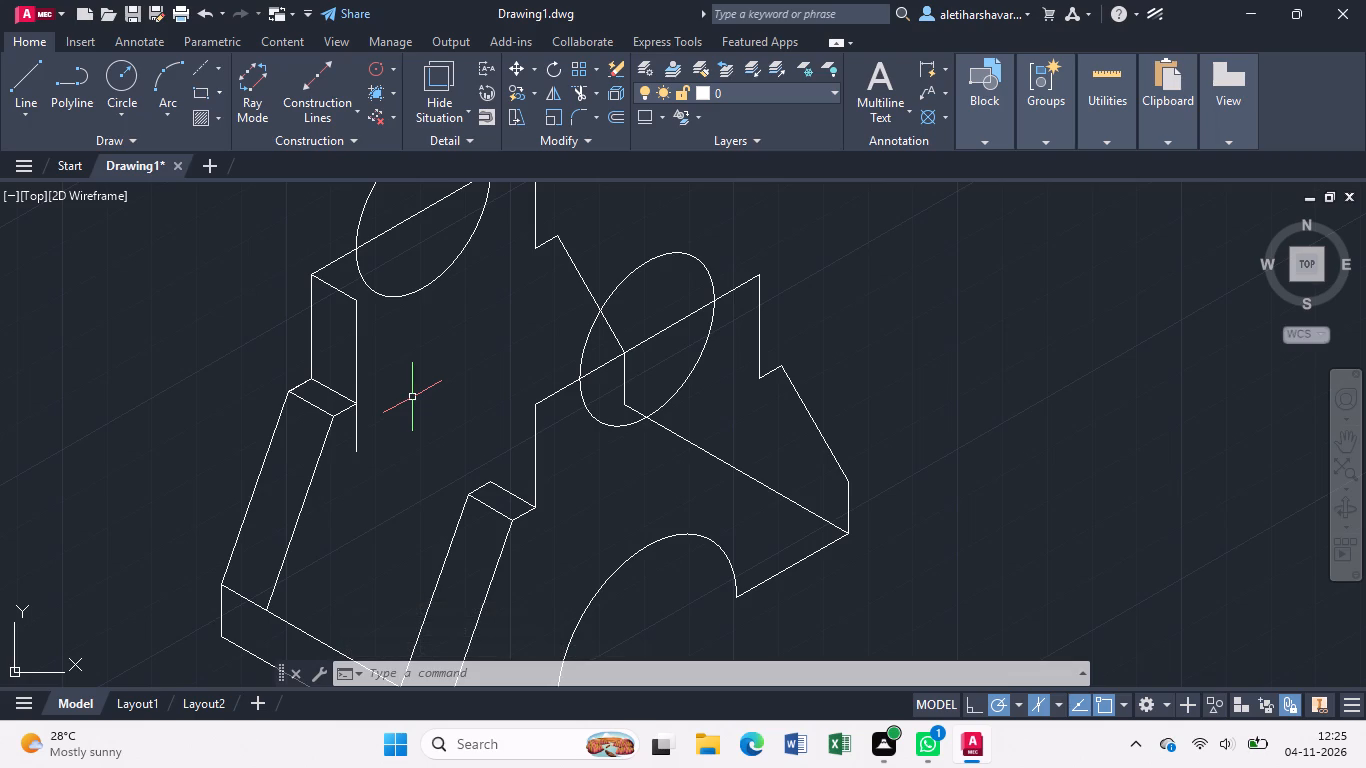
Trim the new vertical line's overhang below the inner corner of the rear ledge parallelogram.
{"action": "type", "text": "tr"}
{"action": "key", "text": "Return"}
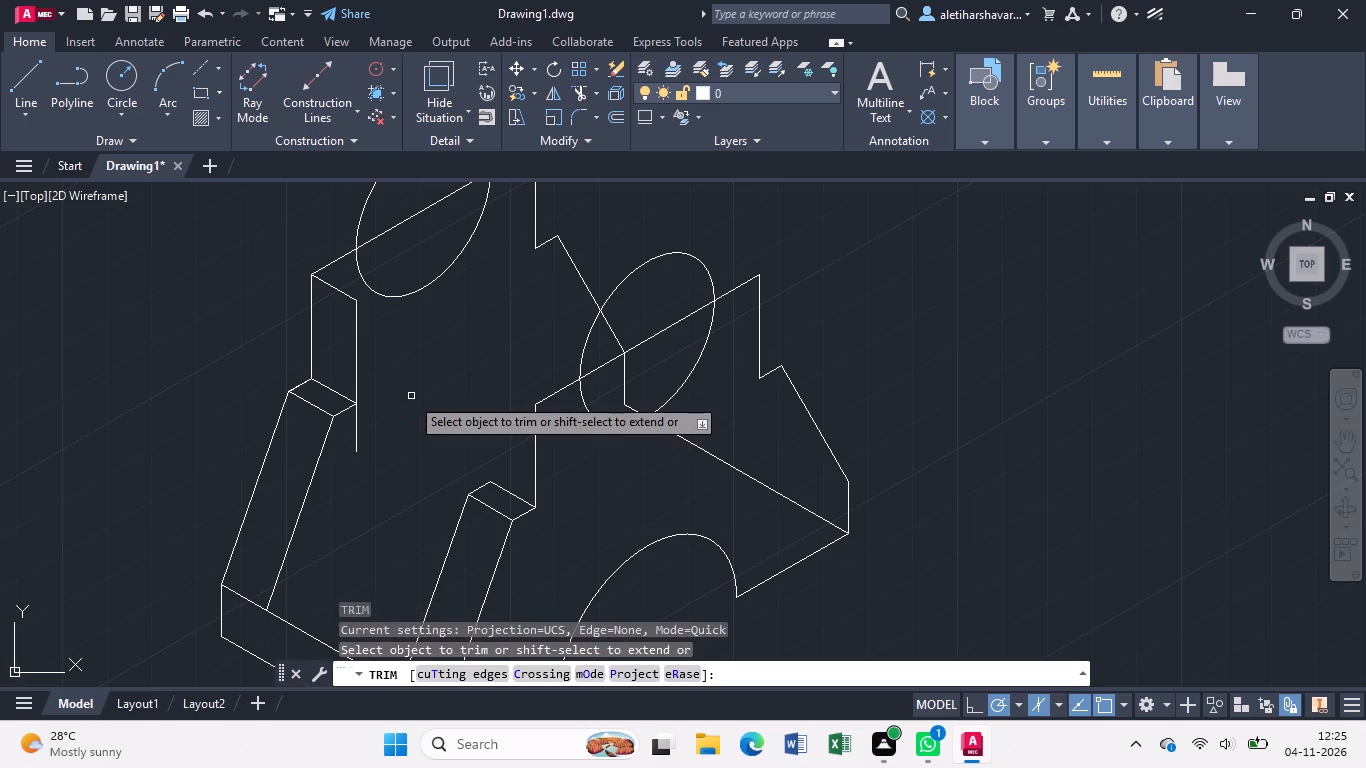
{"action": "left_click", "coordinate": [359, 433]}
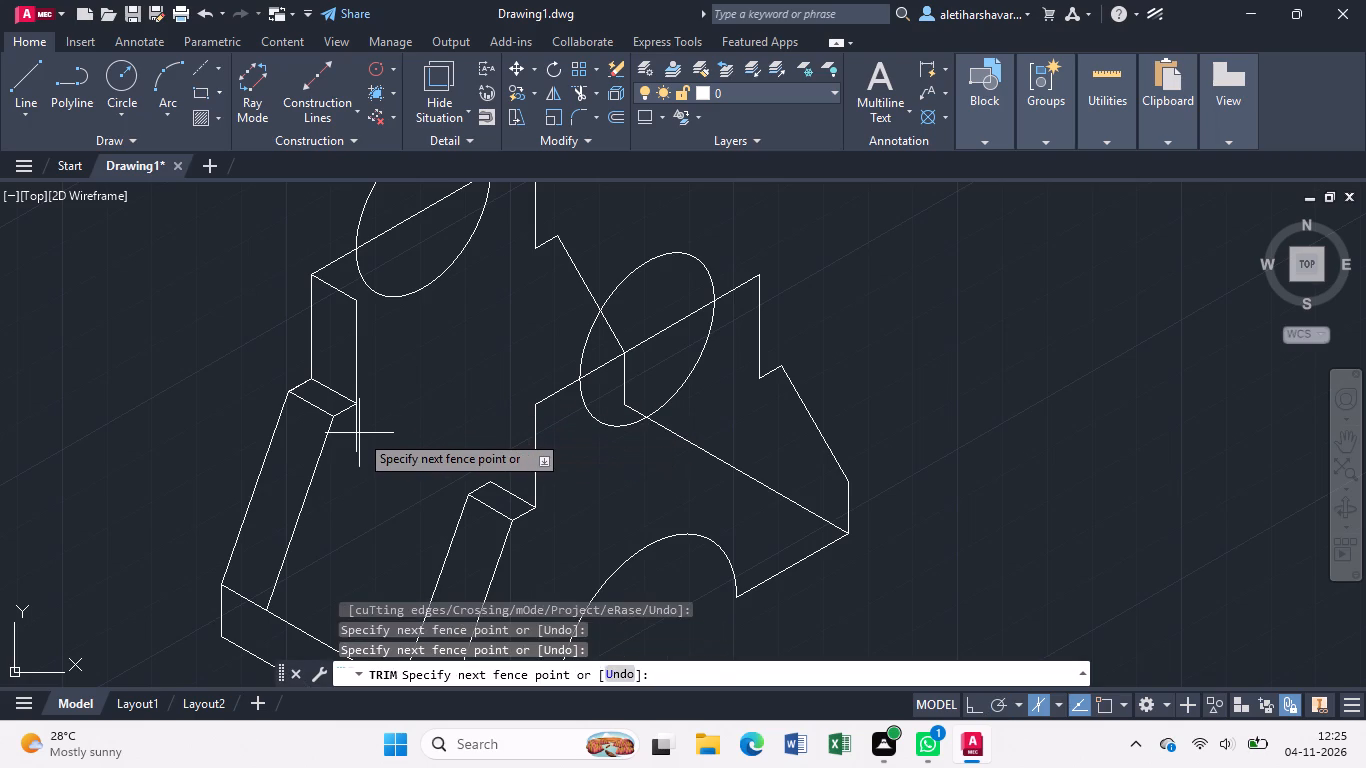
{"action": "left_click", "coordinate": [353, 436]}
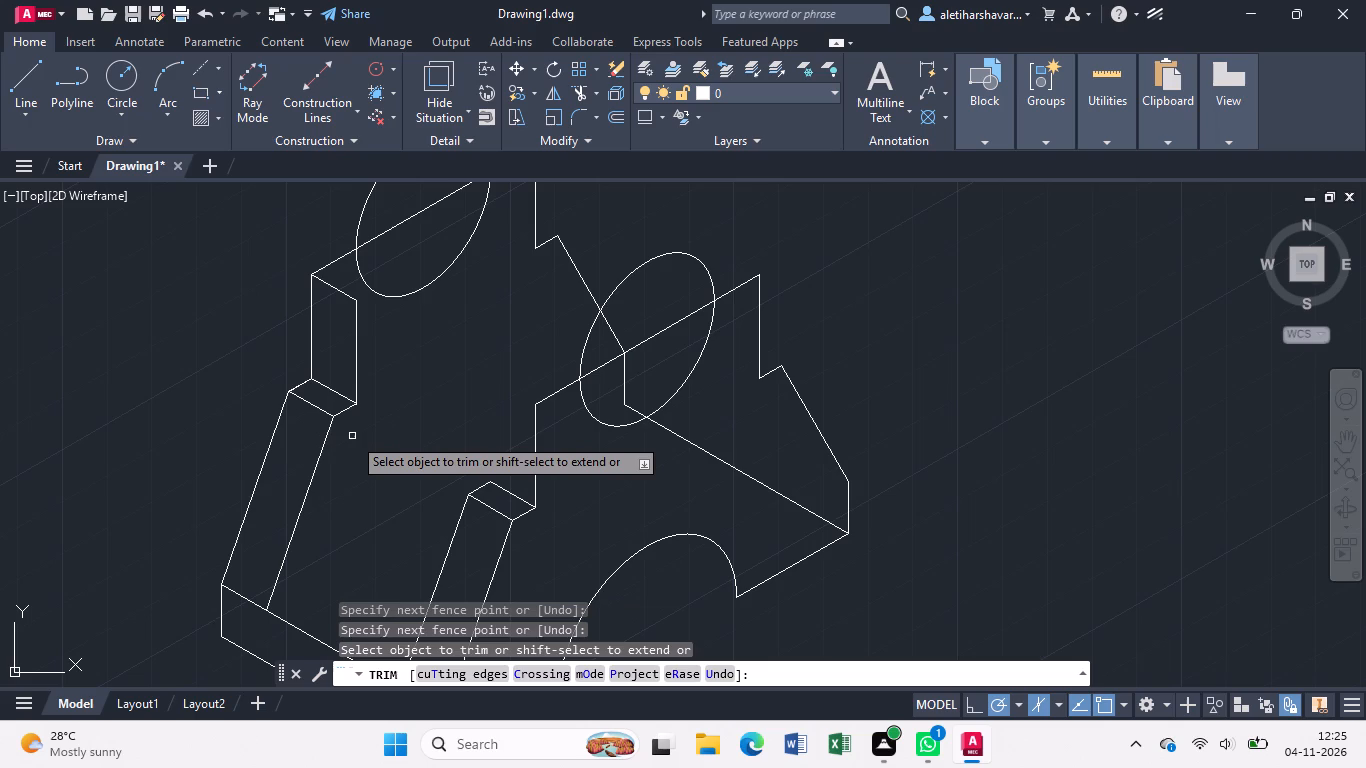
{"action": "key", "text": "Escape"}
Draw the top recess outline from the new edge's upper end: 6 at 30°, 30 at 330°, 6 at 210°, ending at the front profile's upper corner.
{"action": "middle_click_drag", "start_coordinate": [352, 436], "coordinate": [333, 577]}
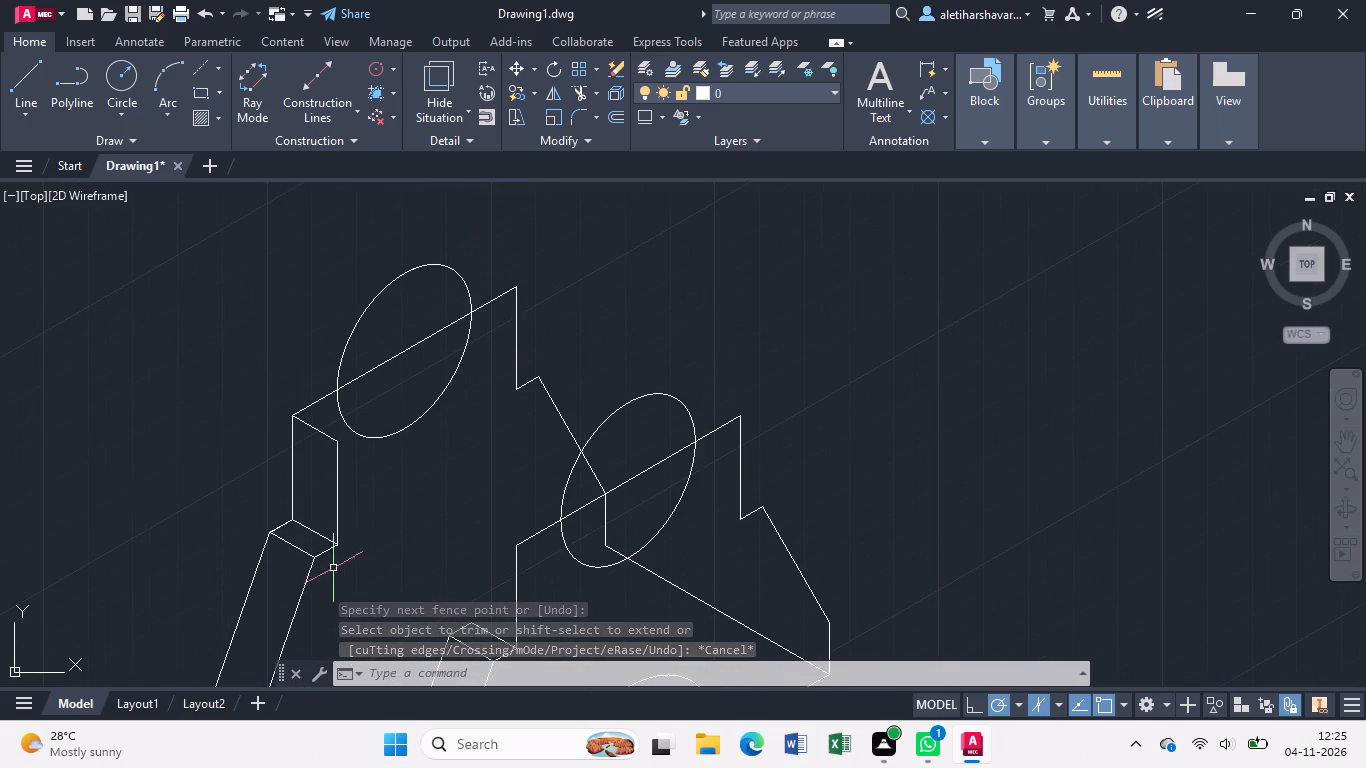
{"action": "key", "text": "l"}
{"action": "key", "text": "Return"}
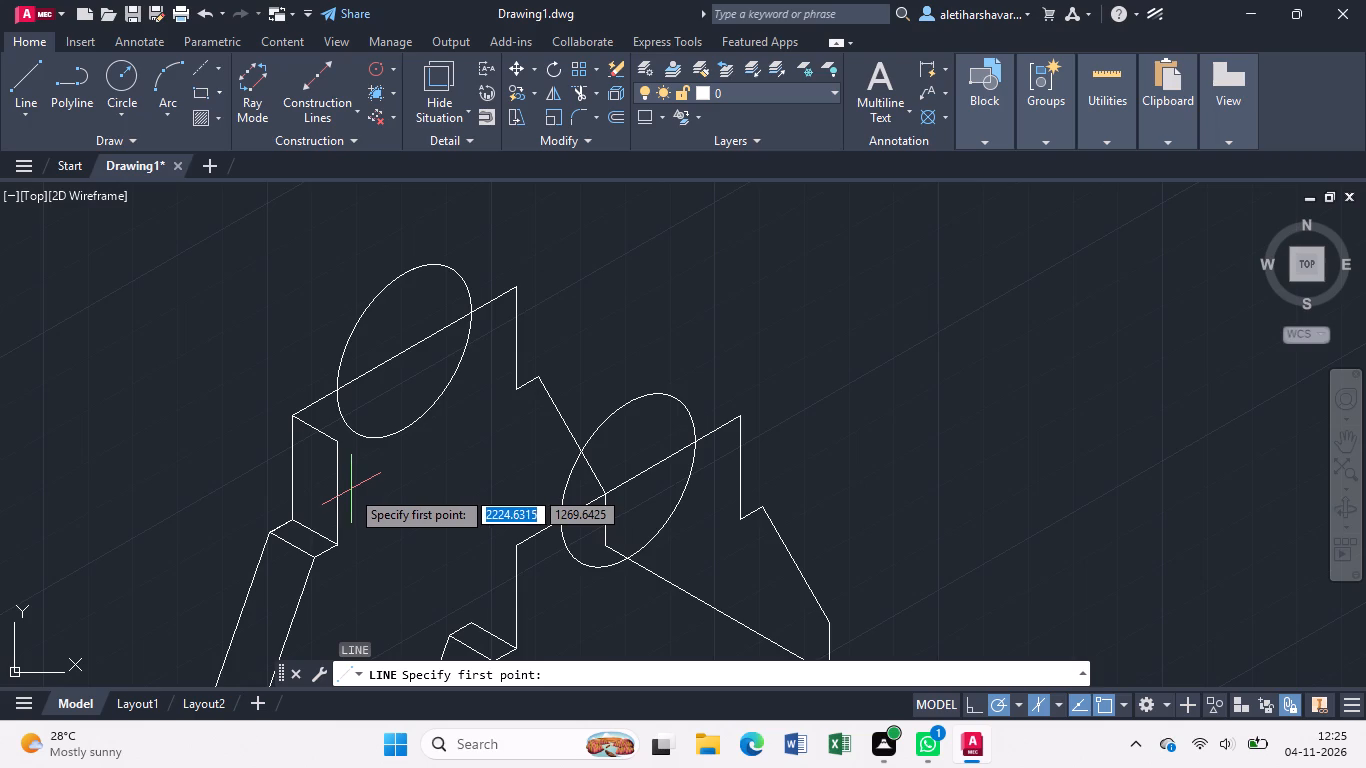
{"action": "left_click", "coordinate": [331, 440]}
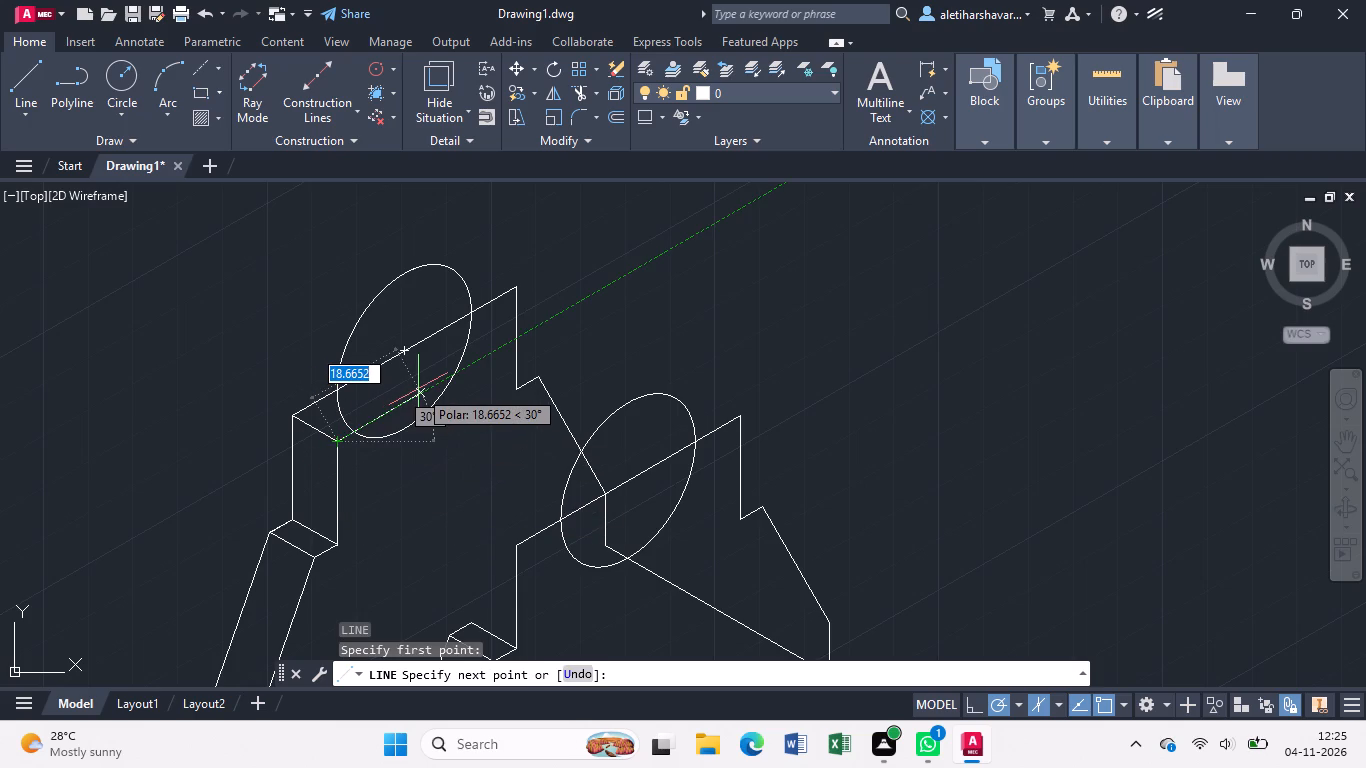
{"action": "key", "text": "6"}
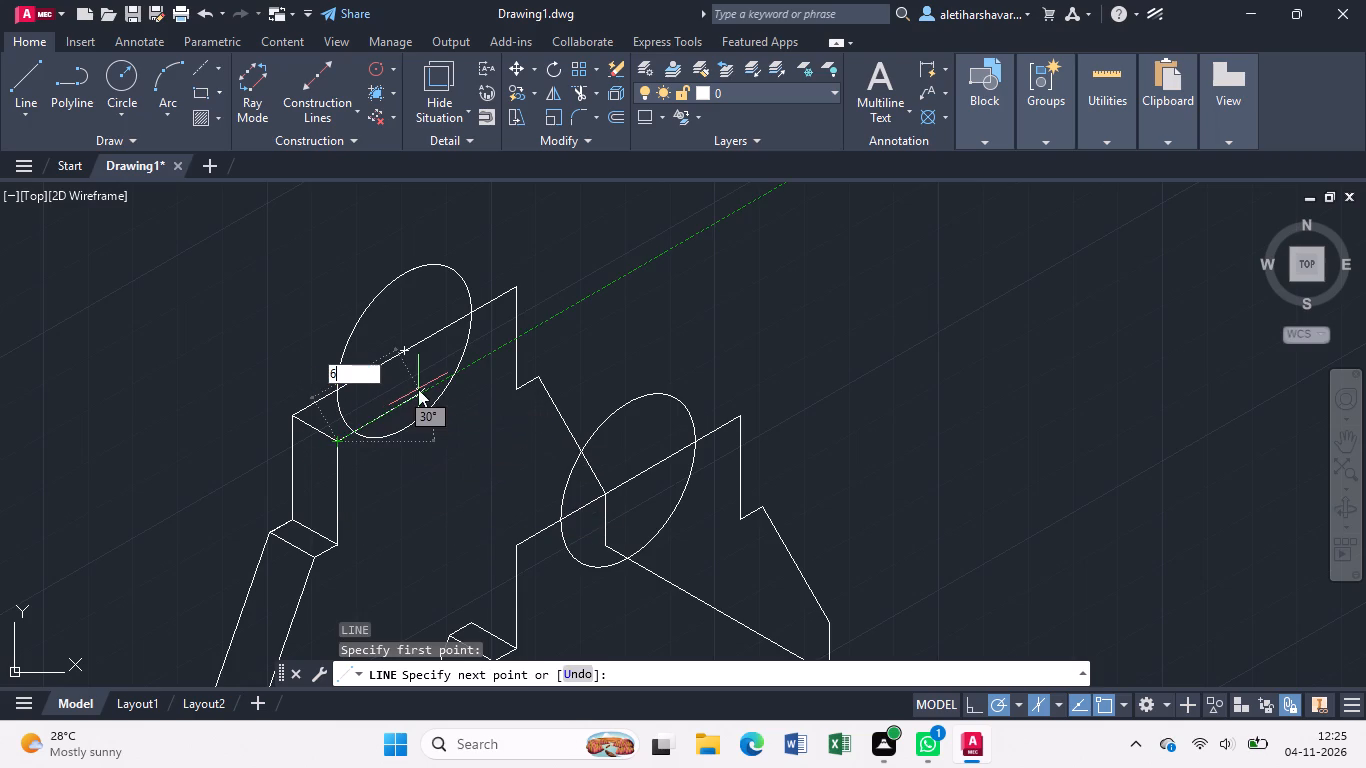
{"action": "key", "text": "Return"}
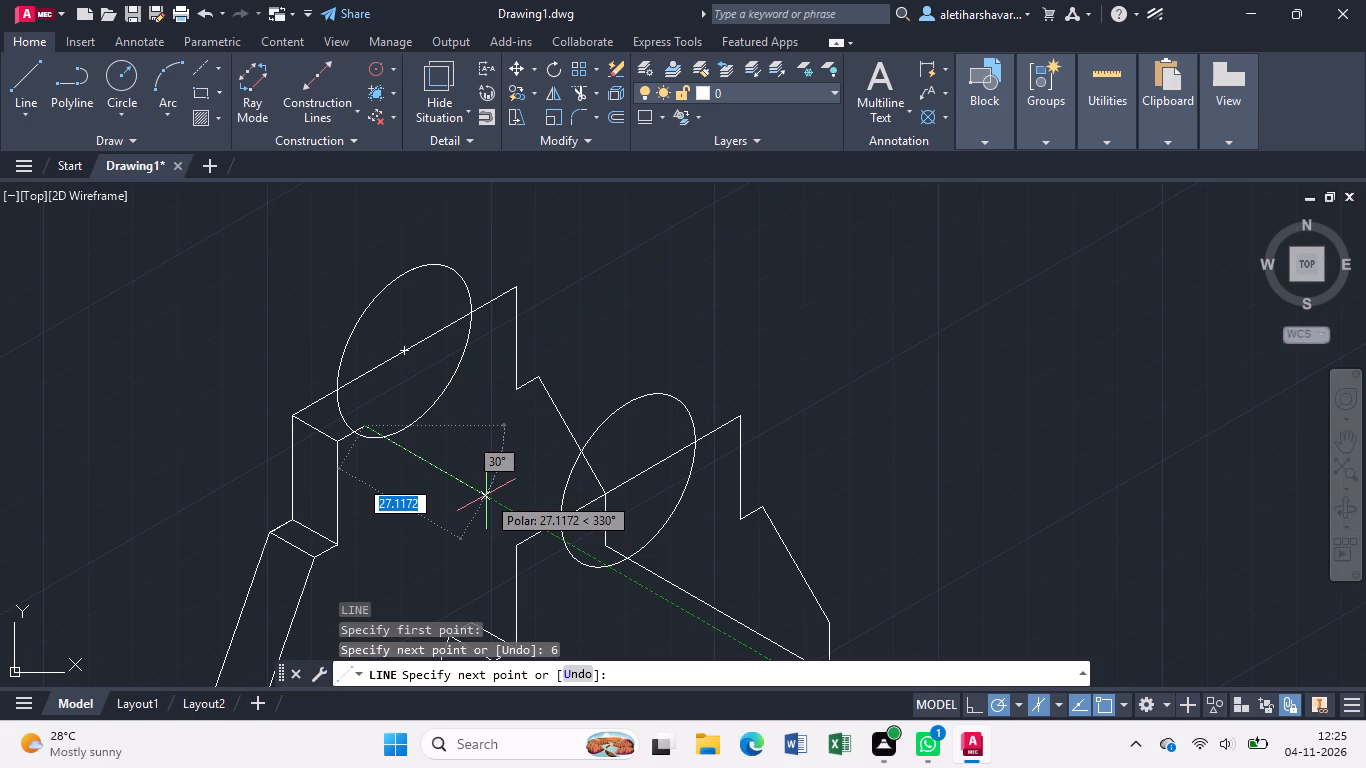
{"action": "key", "text": "3"}
{"action": "key", "text": "0"}
{"action": "key", "text": "Return"}
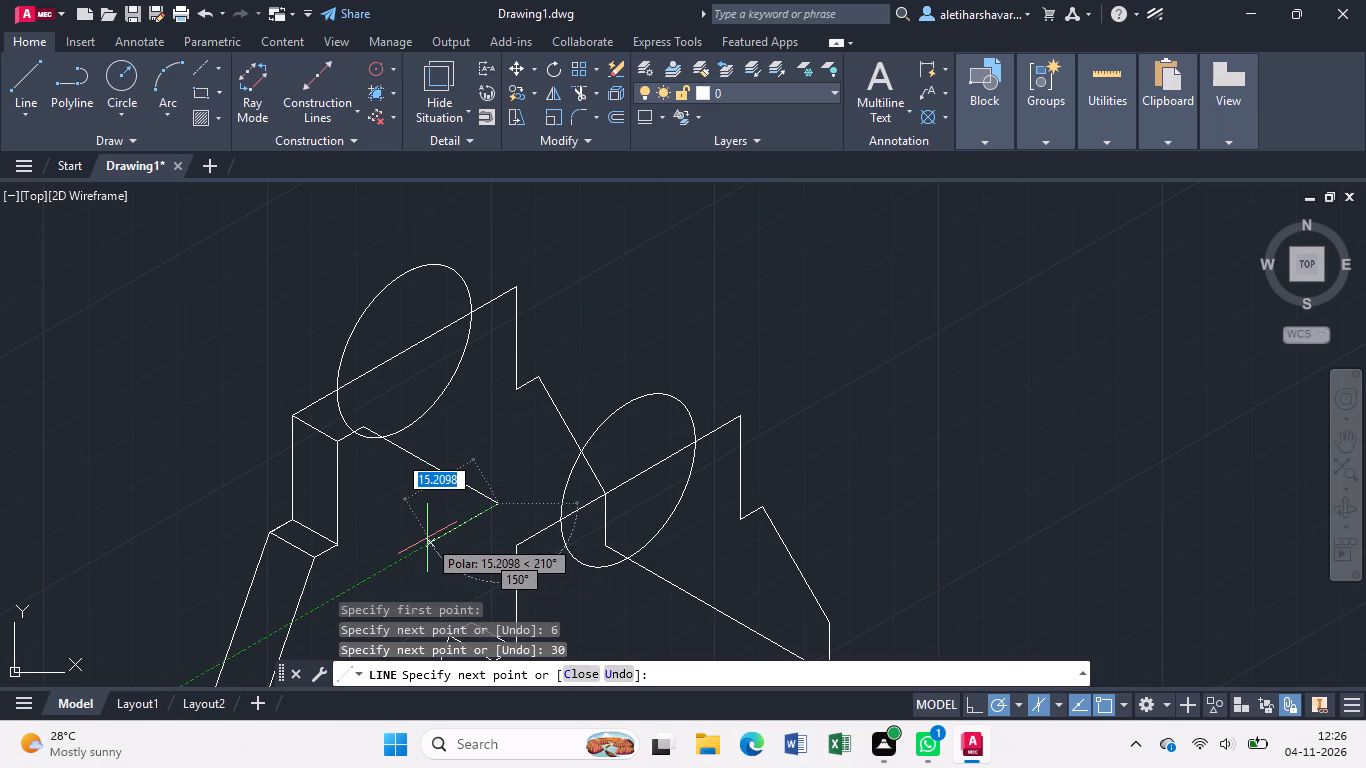
{"action": "key", "text": "6"}
{"action": "key", "text": "Return"}
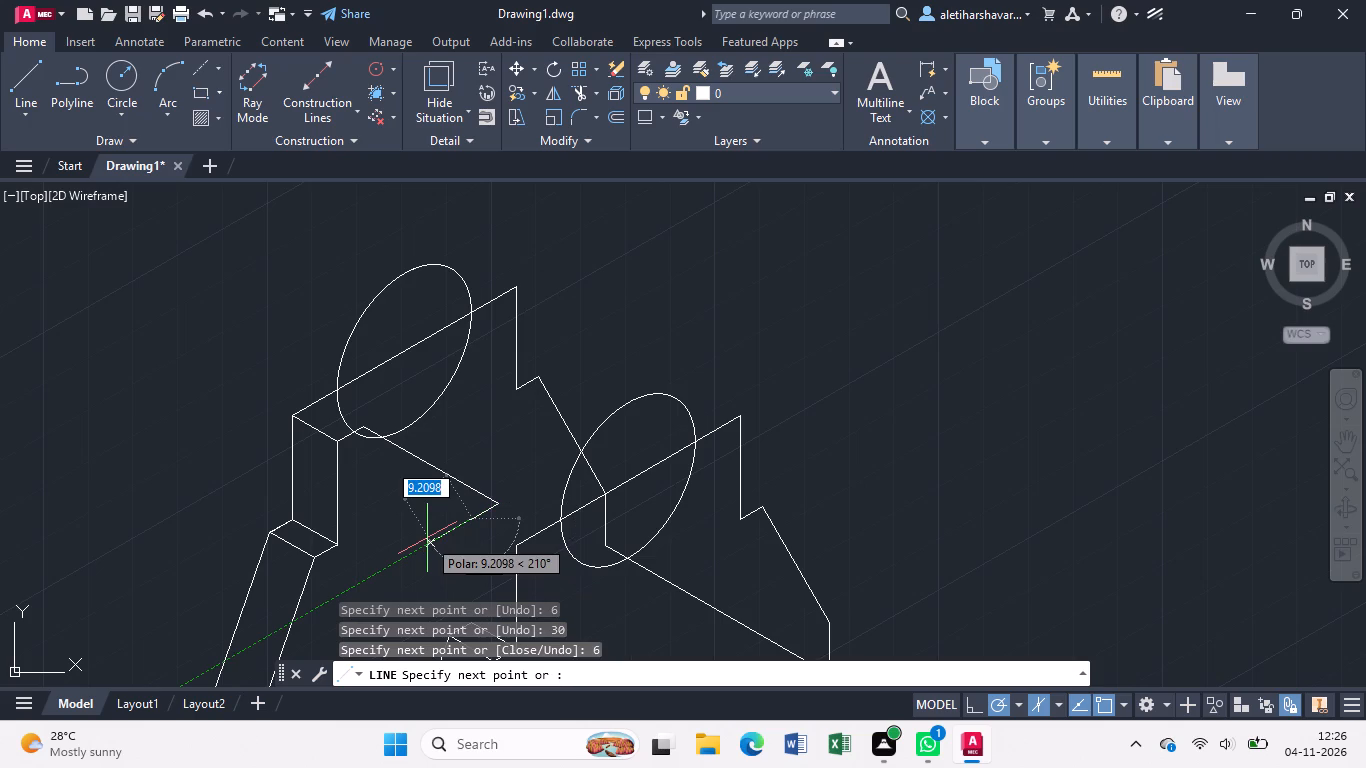
{"action": "left_click", "coordinate": [515, 545]}
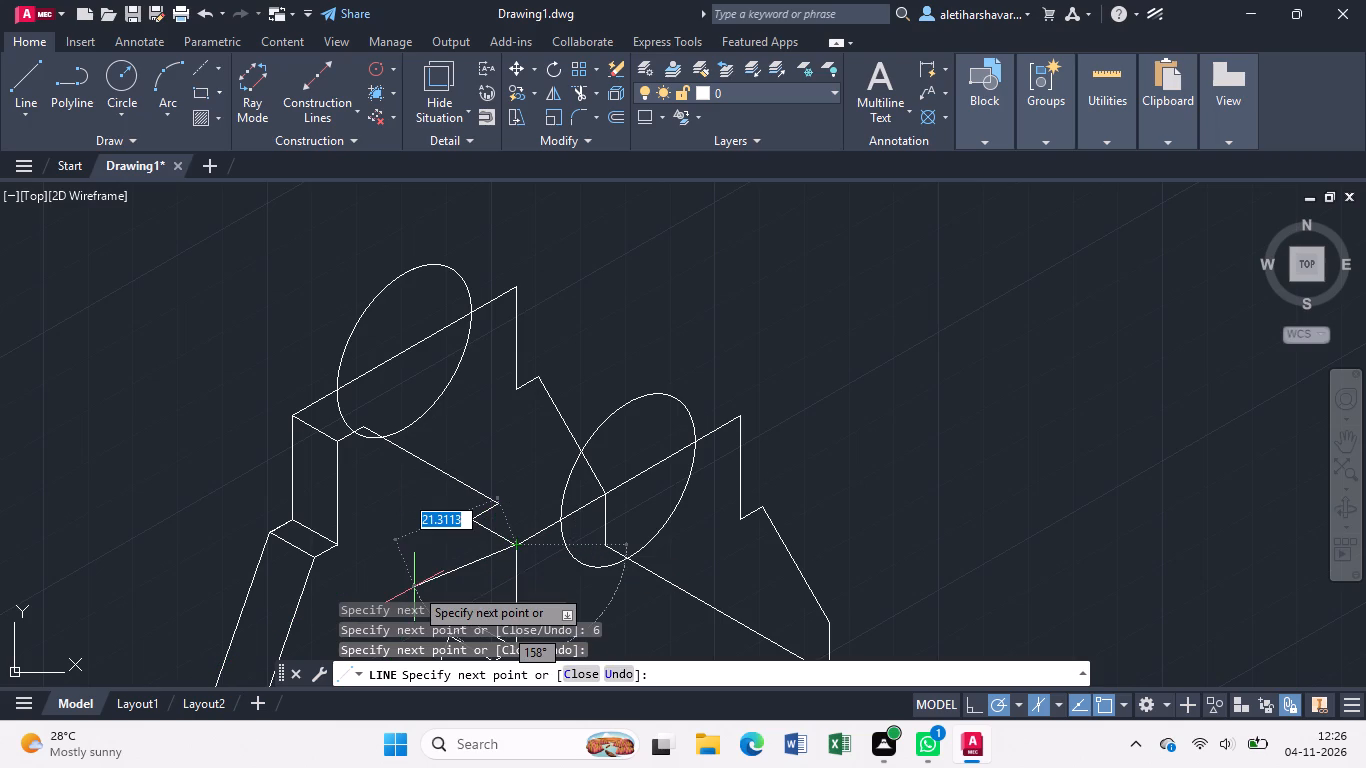
{"action": "key", "text": "Escape"}
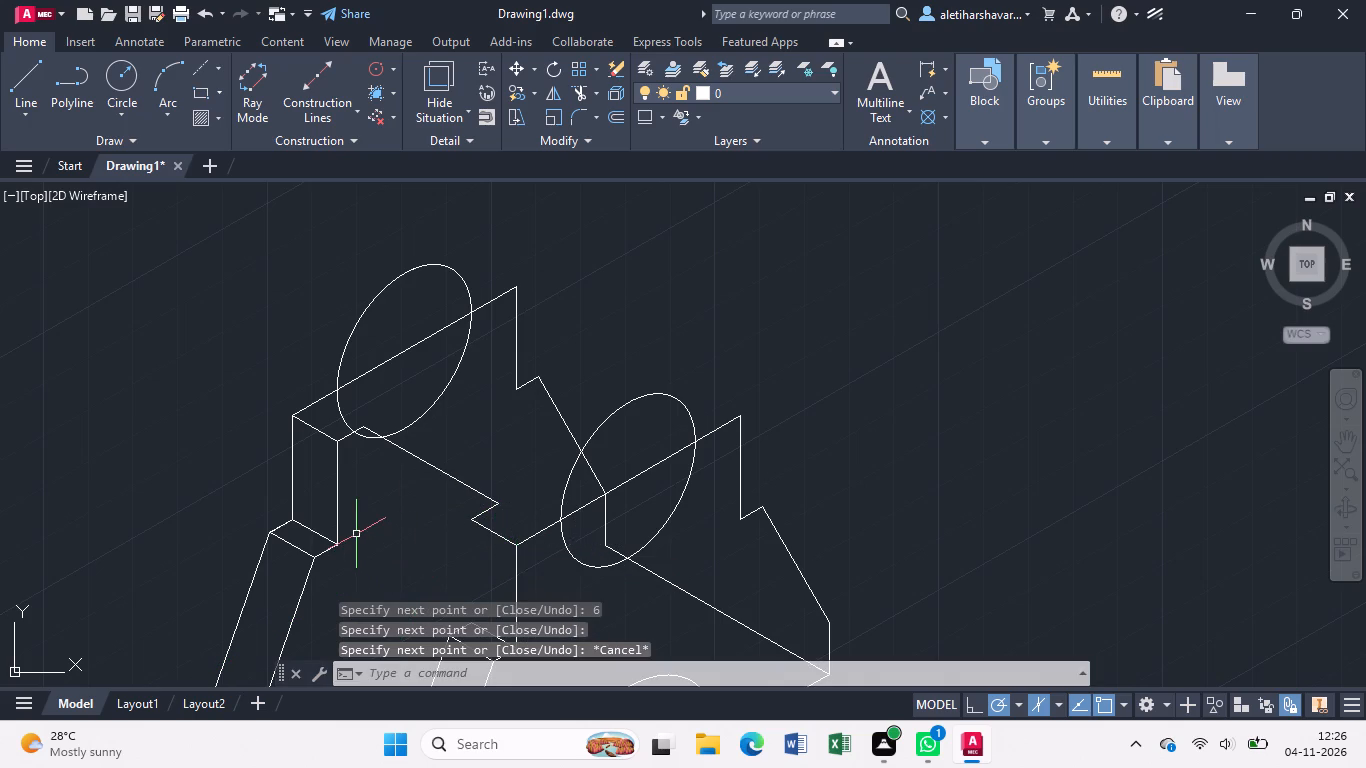
Trim the rear profile's ellipse below its sloped top line, keeping only the upper arc.
{"action": "type", "text": "tr"}
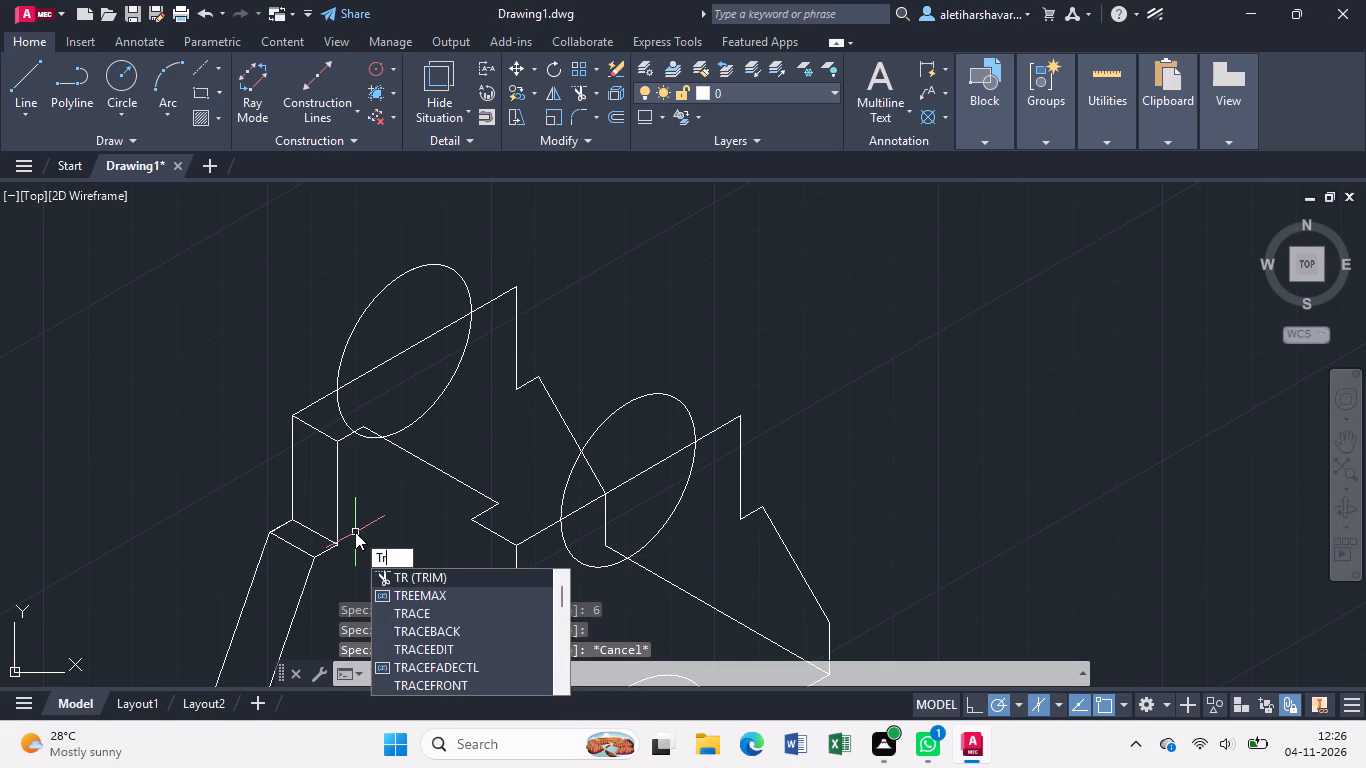
{"action": "key", "text": "Return"}
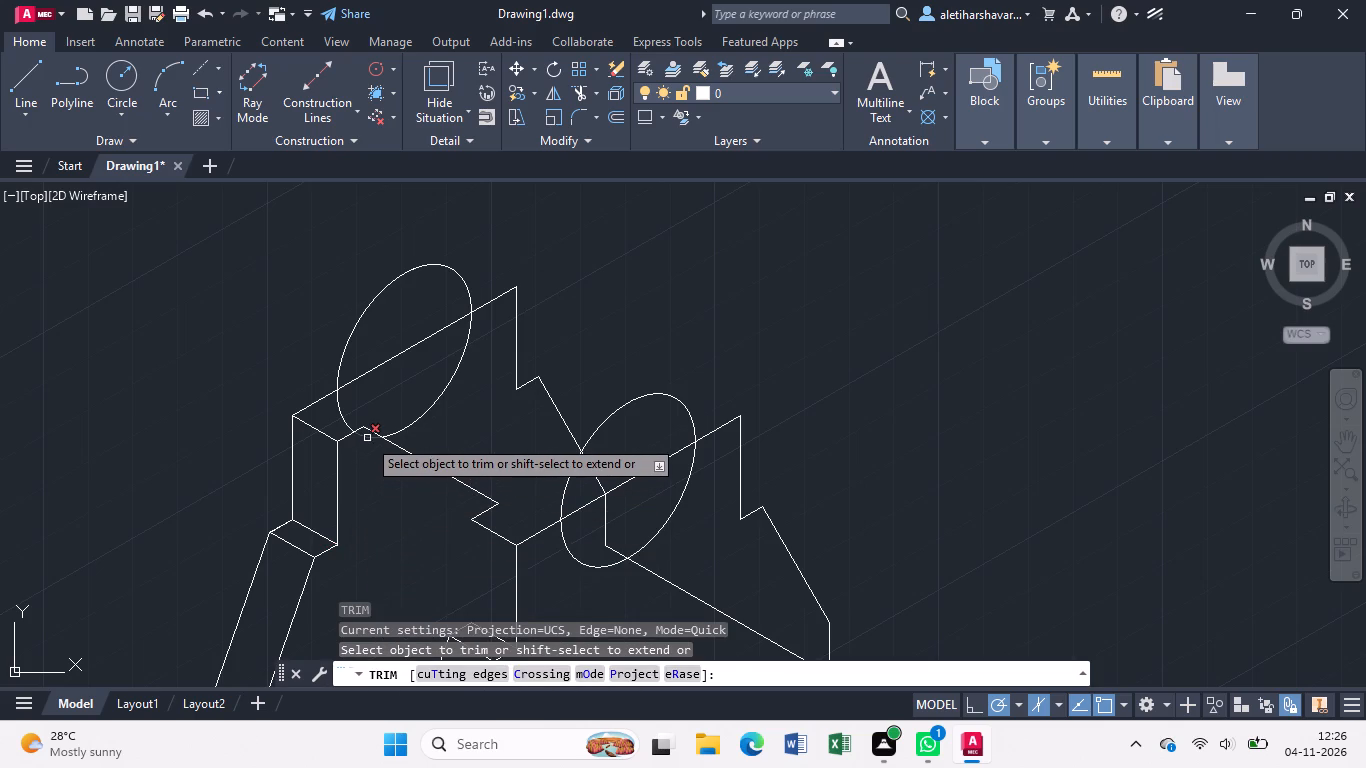
{"action": "left_click", "coordinate": [367, 438]}
{"action": "left_click", "coordinate": [341, 421]}
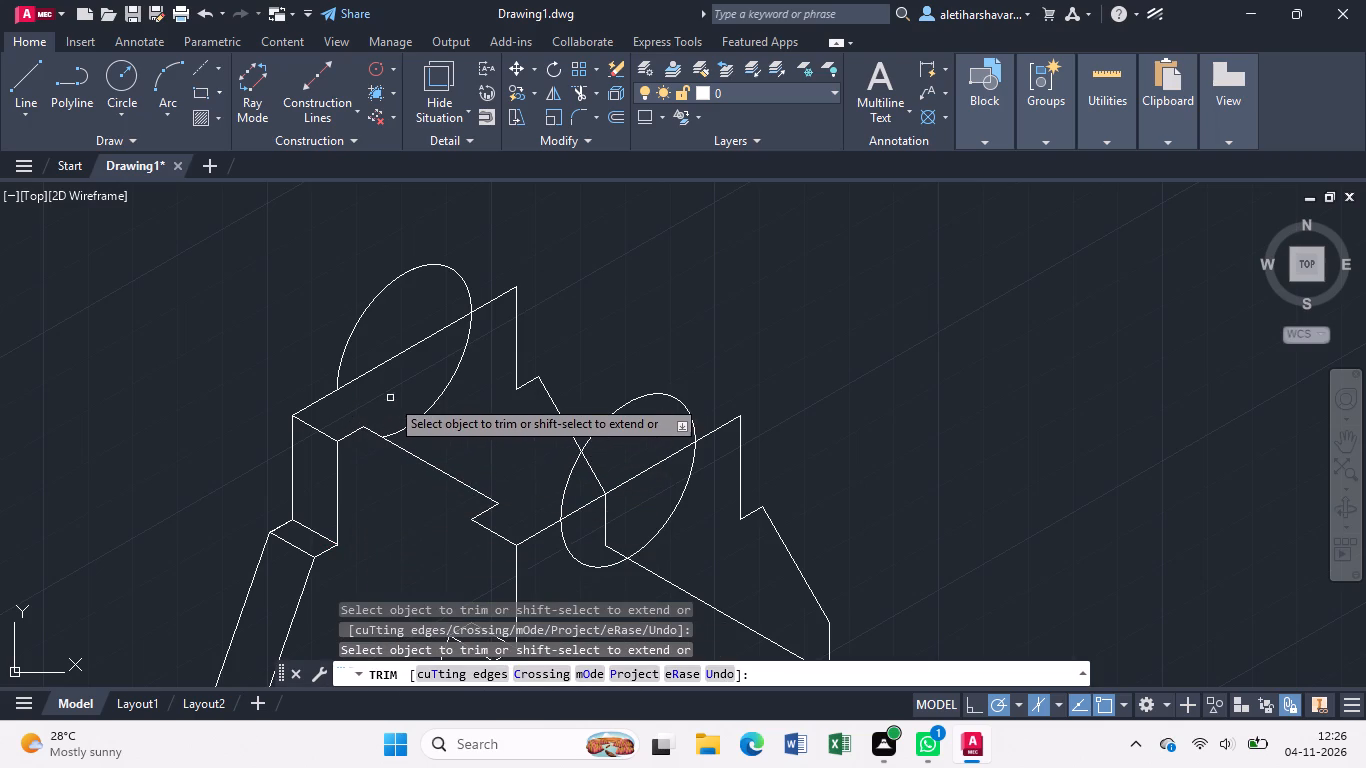
{"action": "left_click", "coordinate": [393, 397]}
{"action": "left_click", "coordinate": [435, 411]}
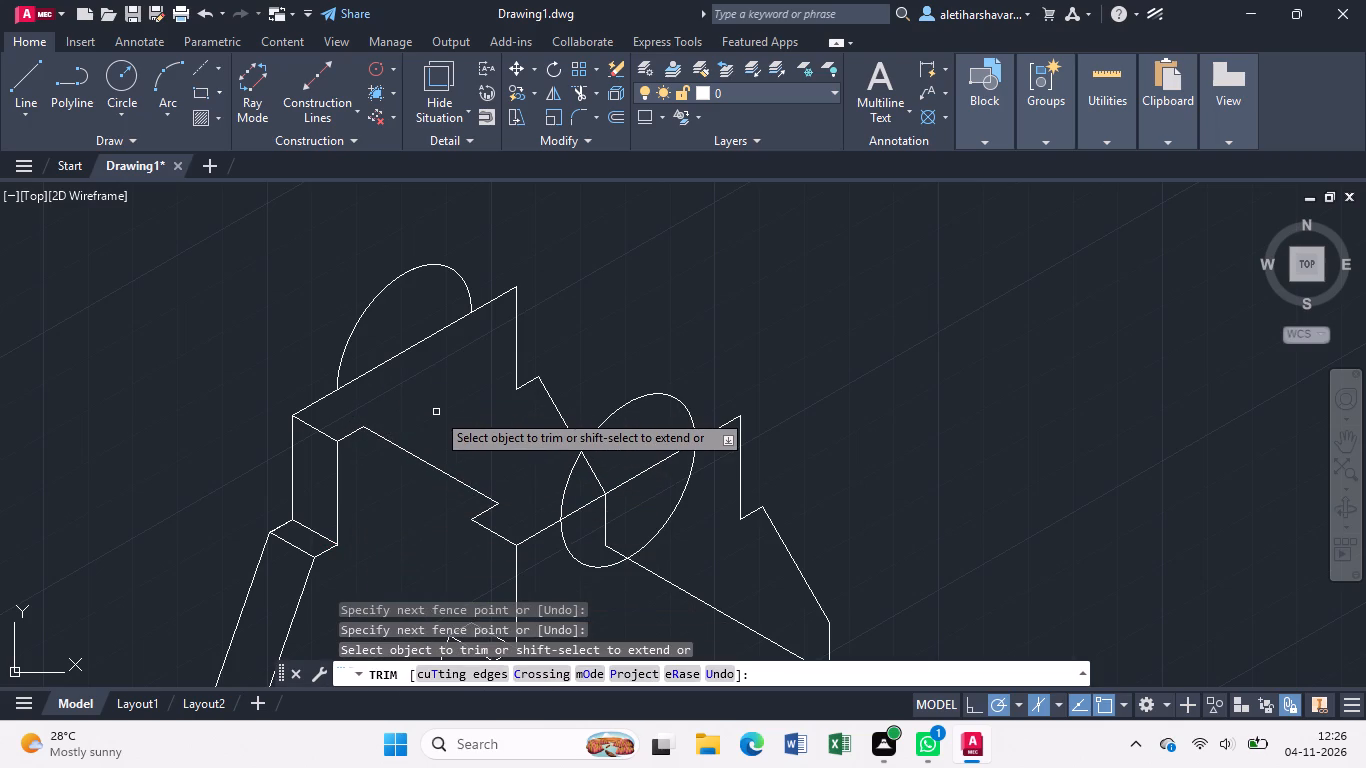
{"action": "scroll", "coordinate": [439, 414], "scroll_direction": "down", "scroll_amount": 1}
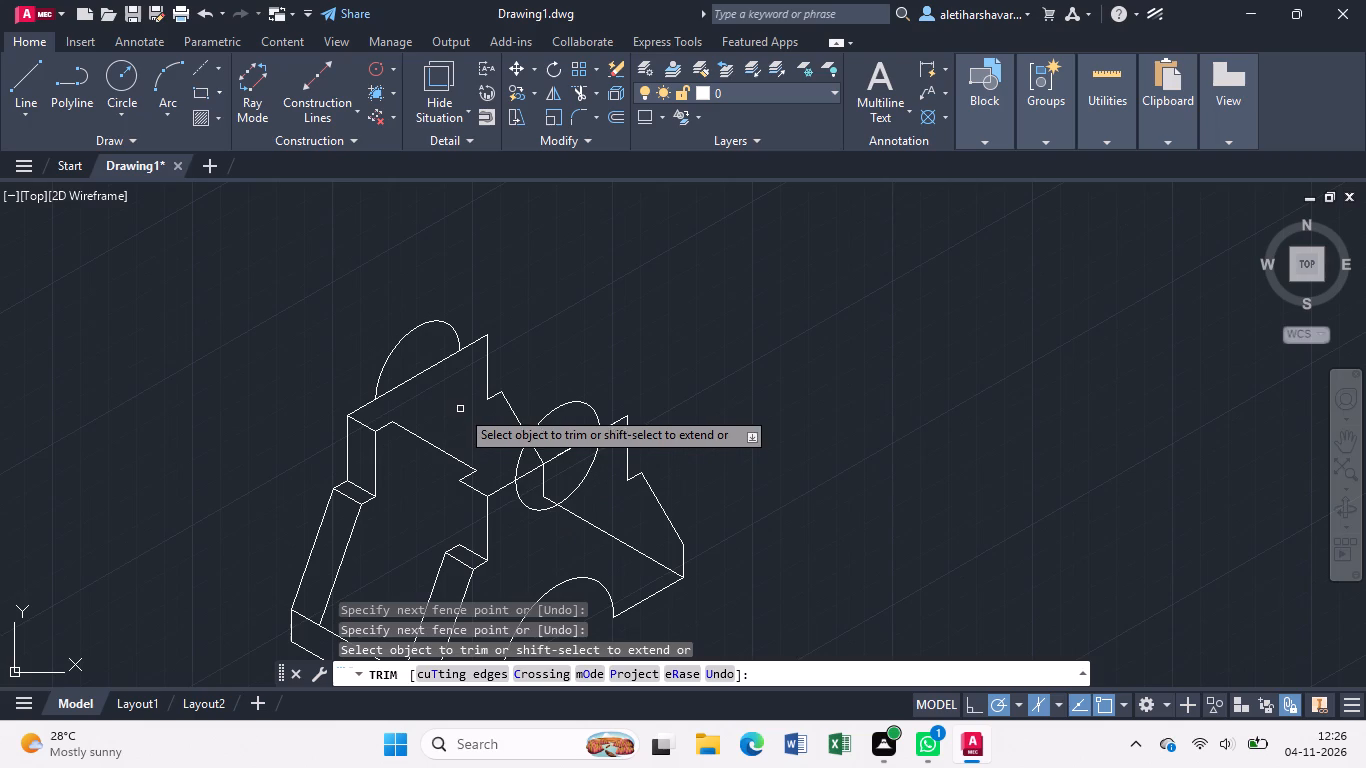
{"action": "key", "text": "Escape"}
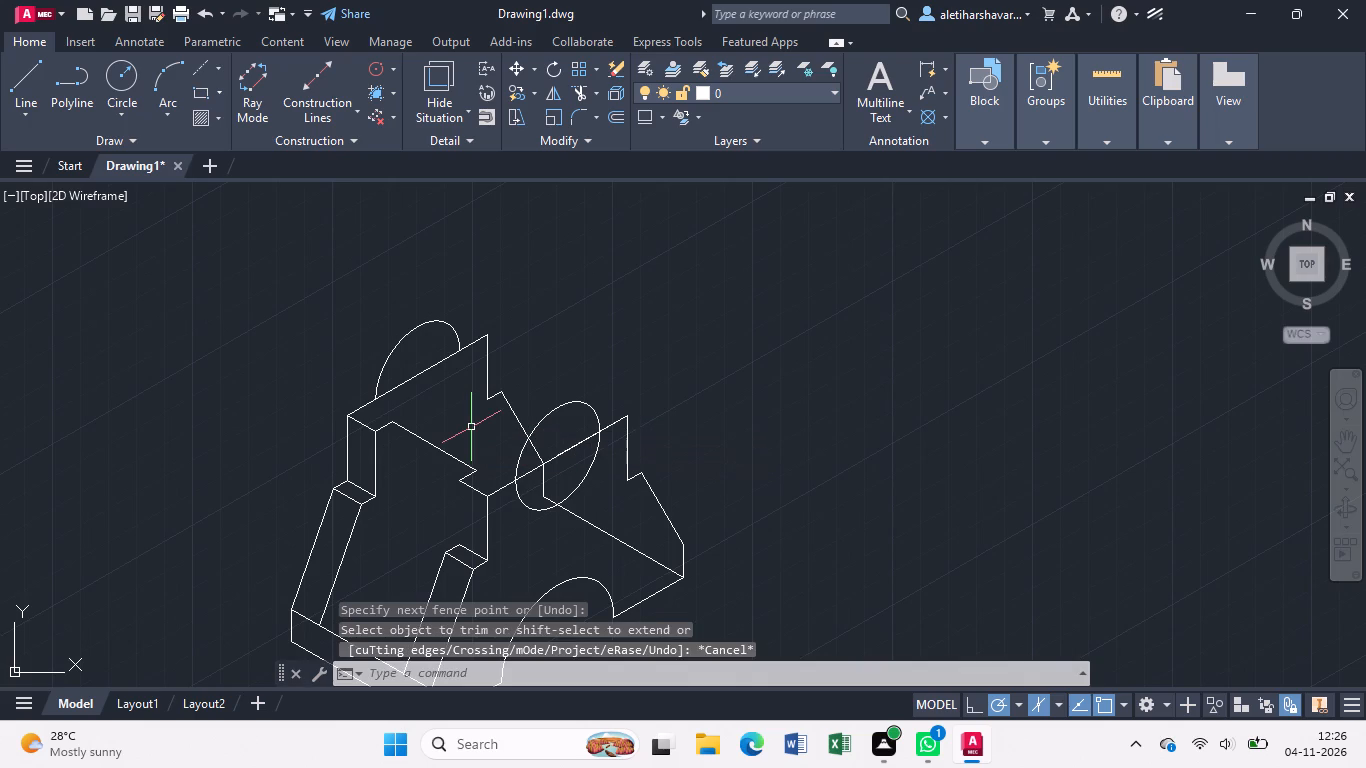
Draw a depth line joining the rear arc's lower end to the matching ellipse intersection on the front profile's top line.
{"action": "key", "text": "l"}
{"action": "key", "text": "Return"}
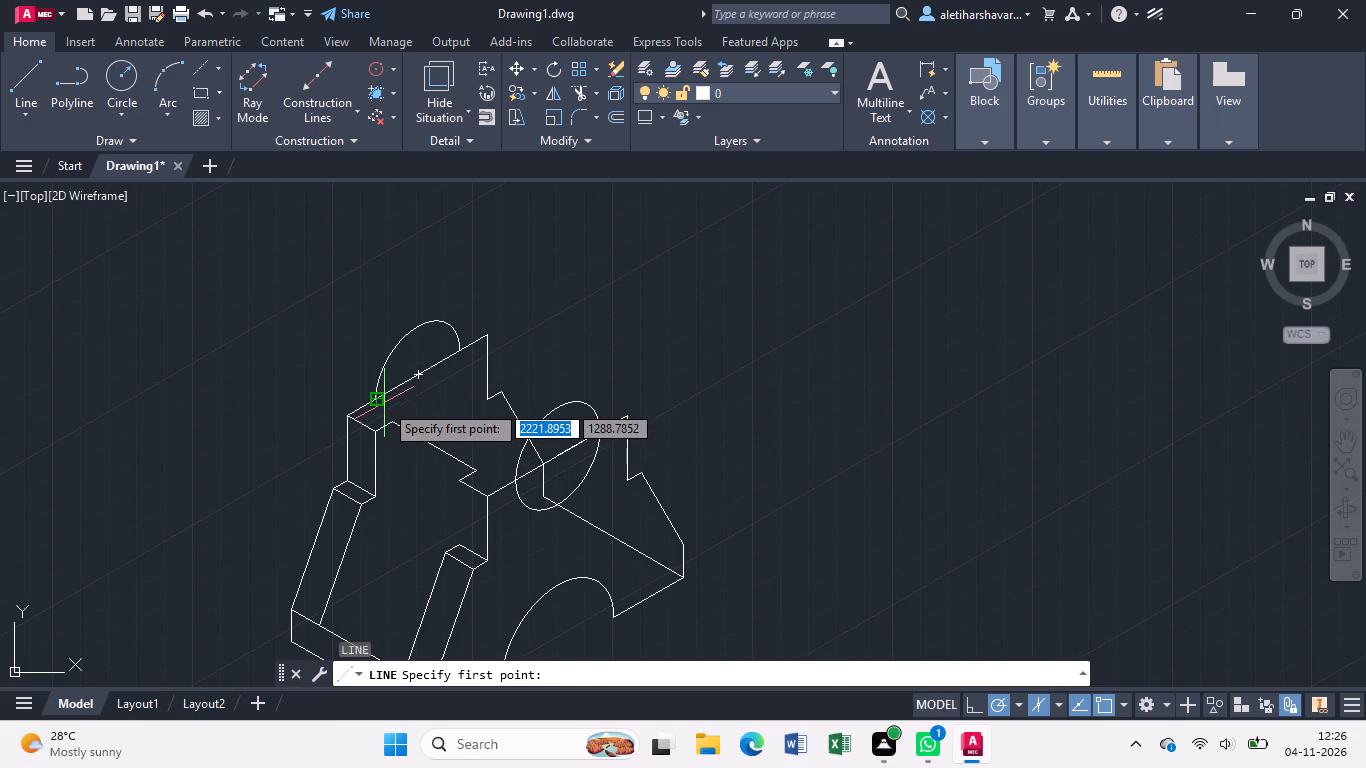
{"action": "left_click", "coordinate": [382, 403]}
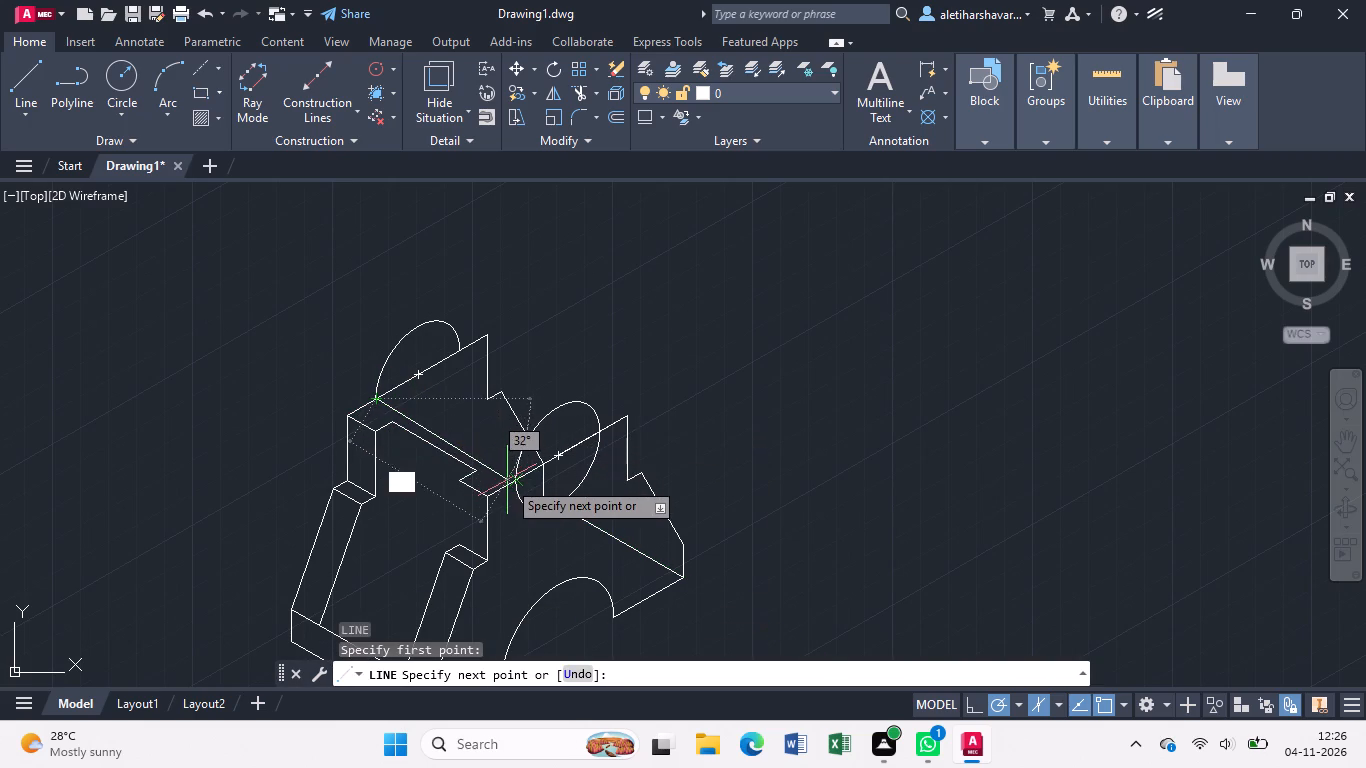
{"action": "left_click", "coordinate": [513, 480]}
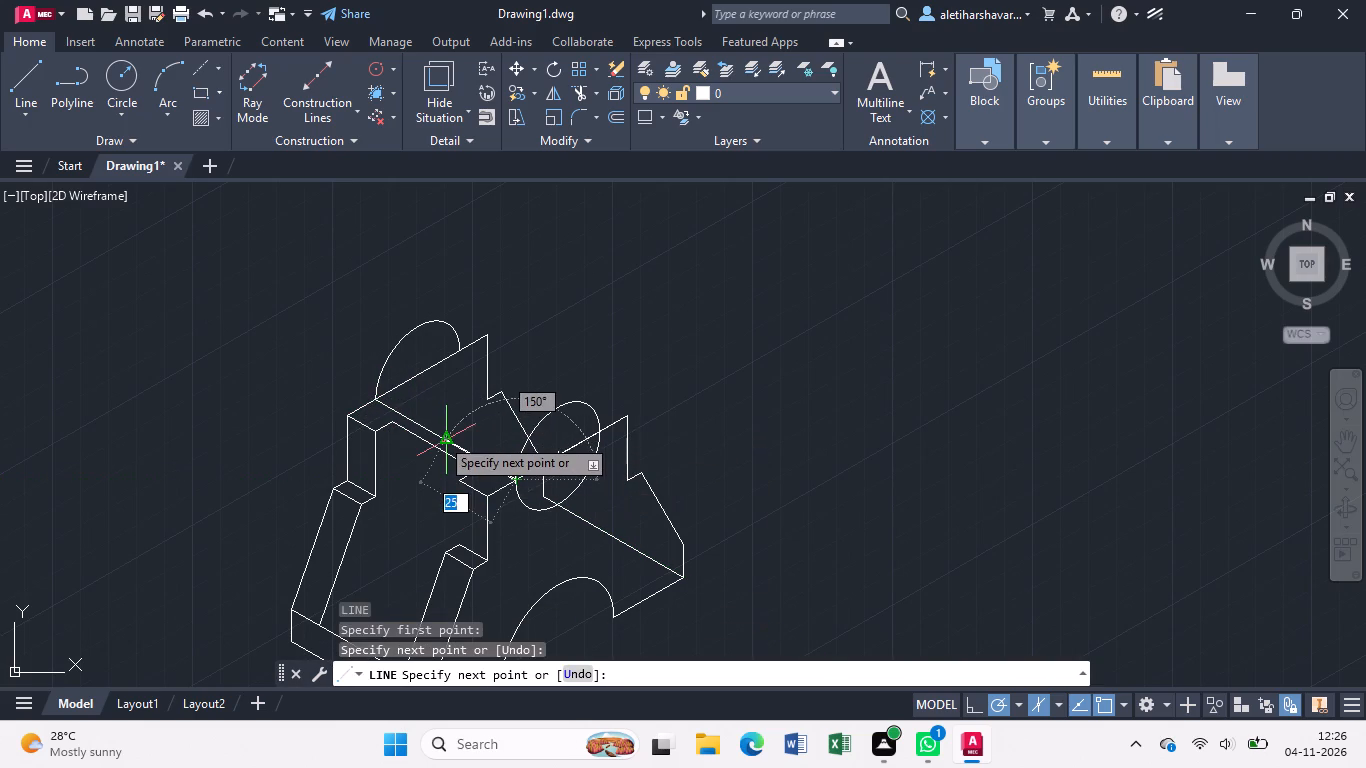
{"action": "key", "text": "Escape"}
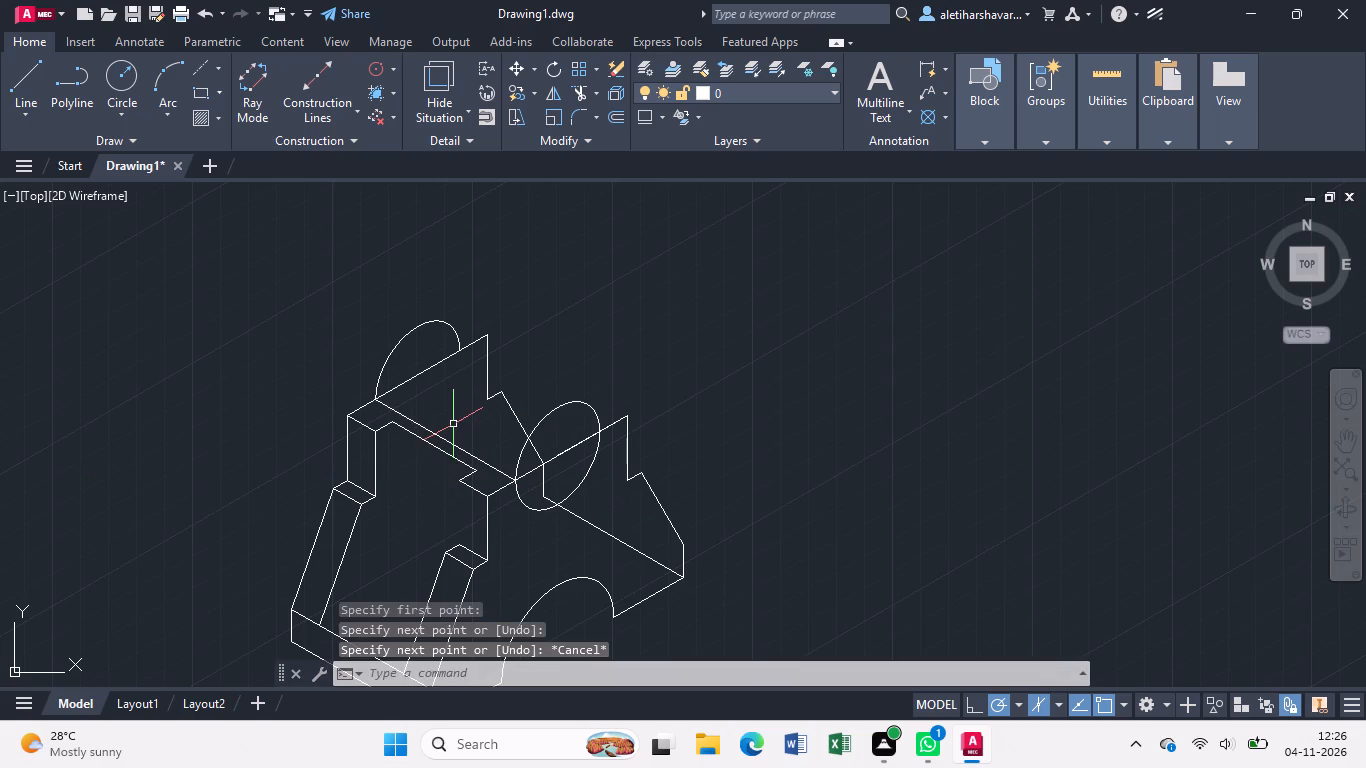
Trim the front profile's ellipse below its sloped top line, keeping only the upper arc.
{"action": "type", "text": "tr"}
{"action": "key", "text": "Return"}
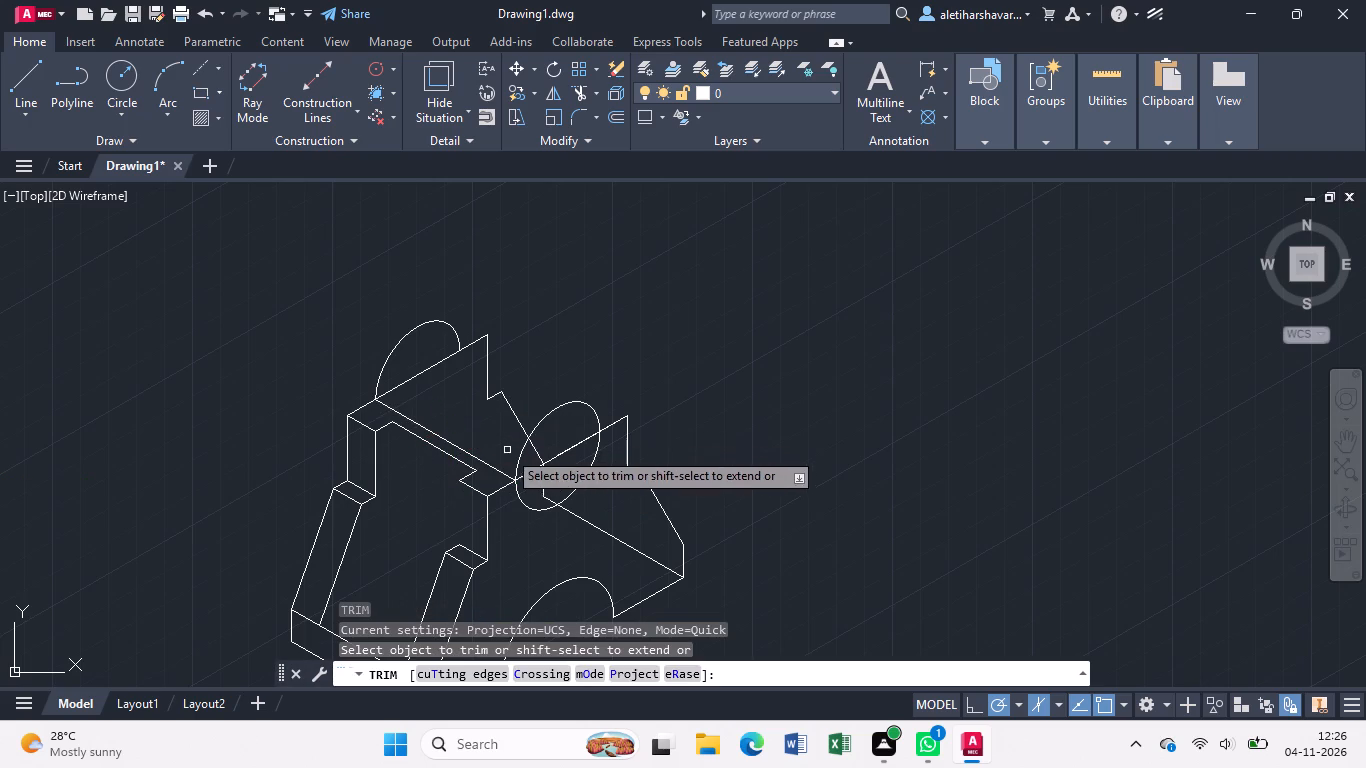
{"action": "left_click", "coordinate": [517, 493]}
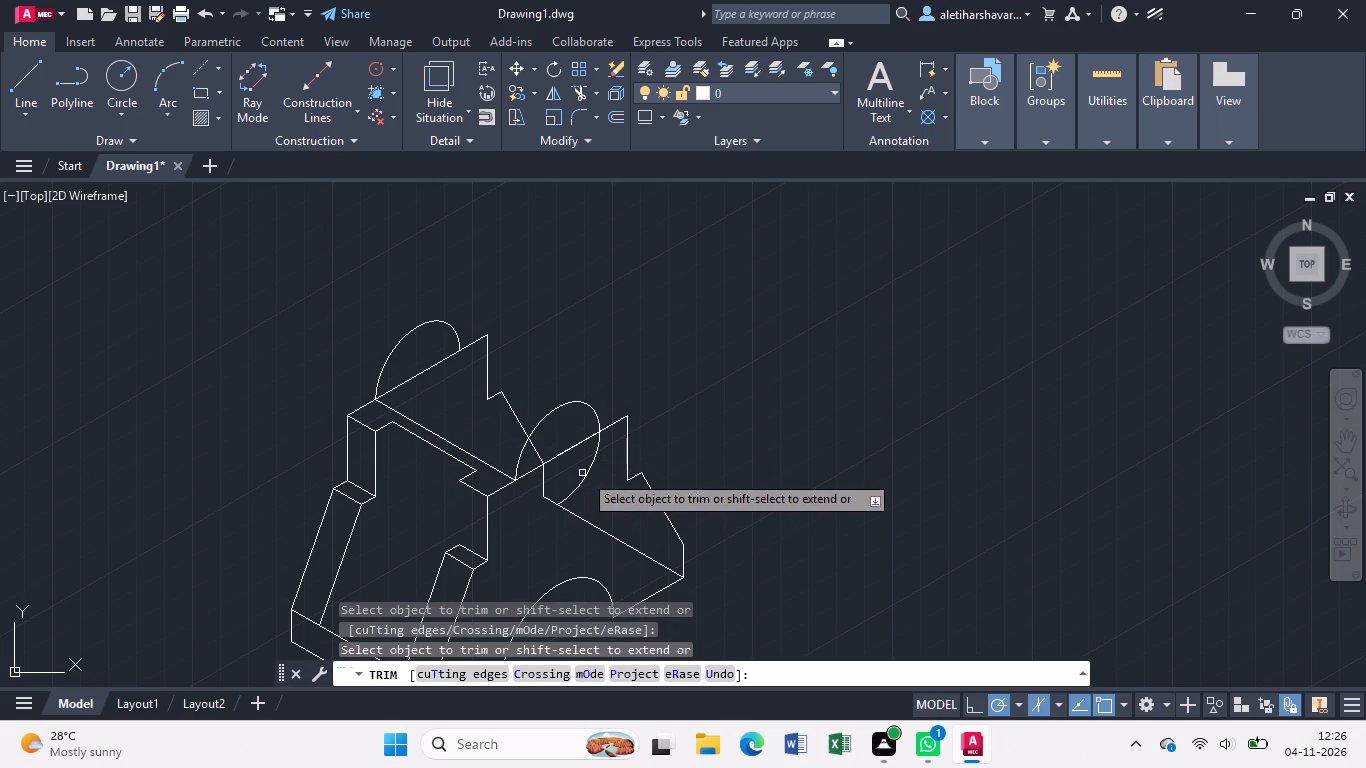
{"action": "left_click", "coordinate": [586, 472]}
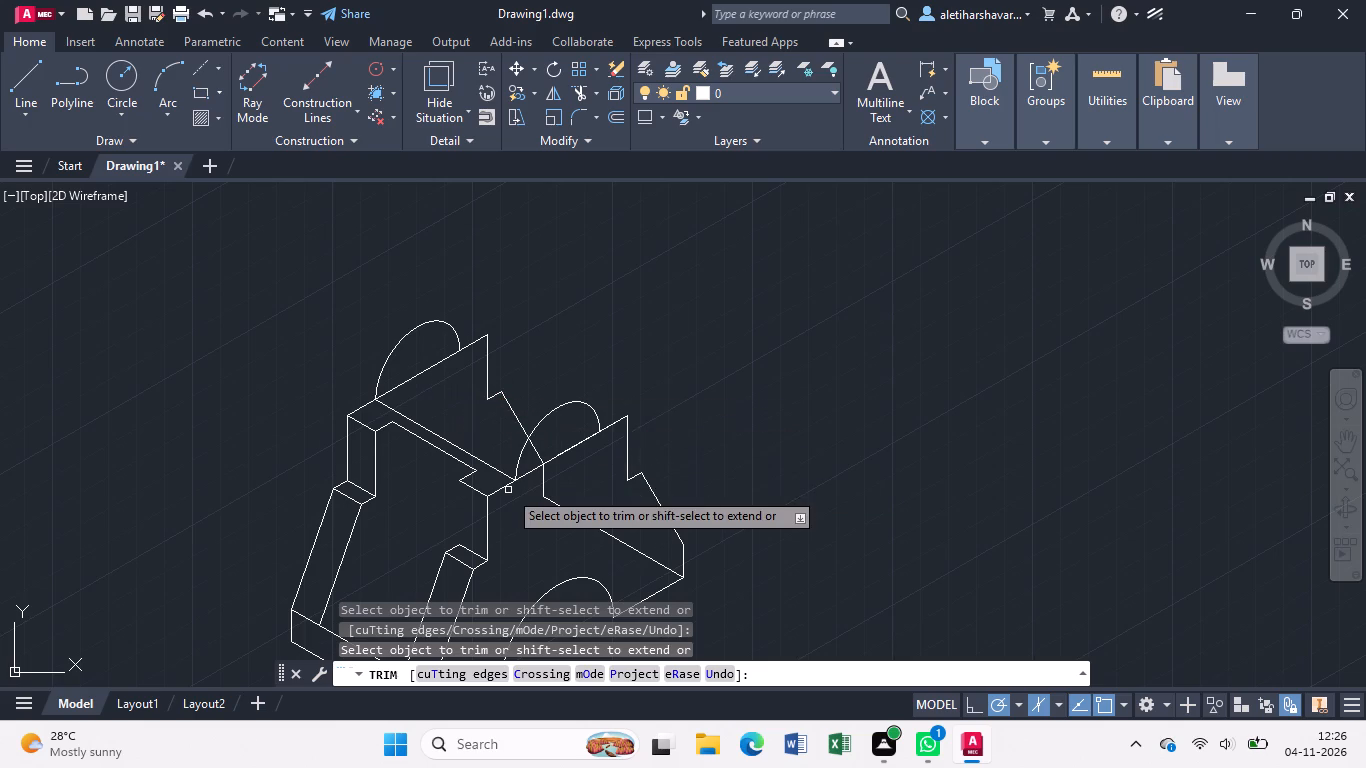
Trim away the rear profile's hidden far-side sloping edge, its short vertical base edge and the depth line joining it to the front.
{"action": "left_click", "coordinate": [517, 420]}
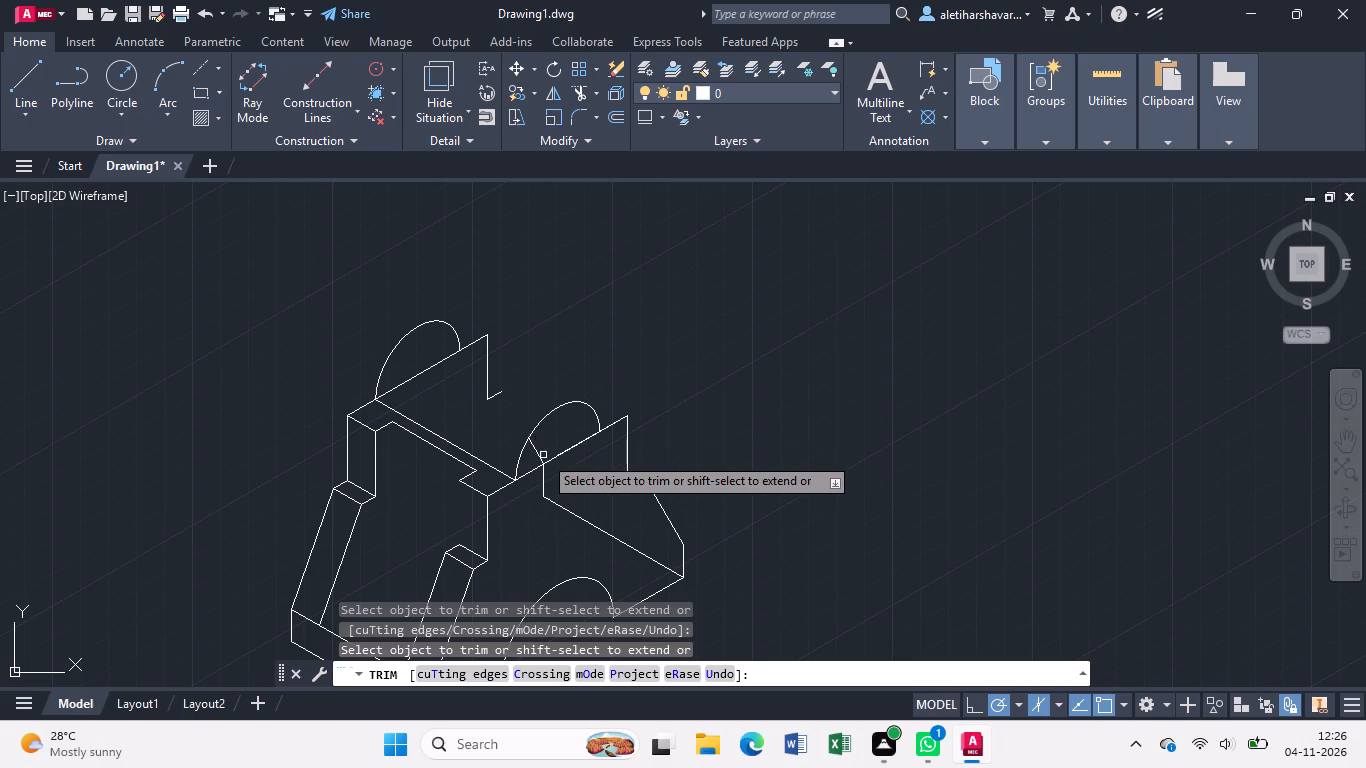
{"action": "left_click", "coordinate": [543, 455]}
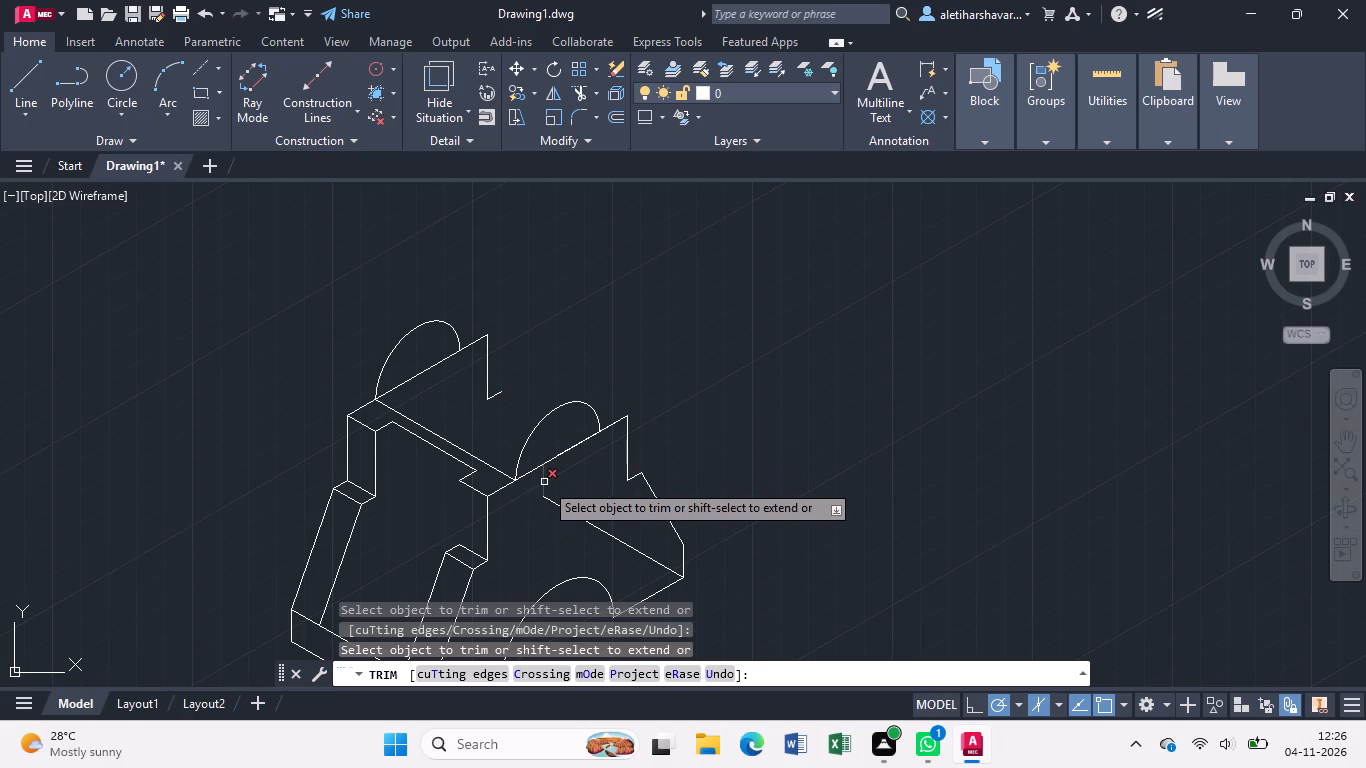
{"action": "left_click", "coordinate": [544, 482]}
{"action": "left_click", "coordinate": [557, 504]}
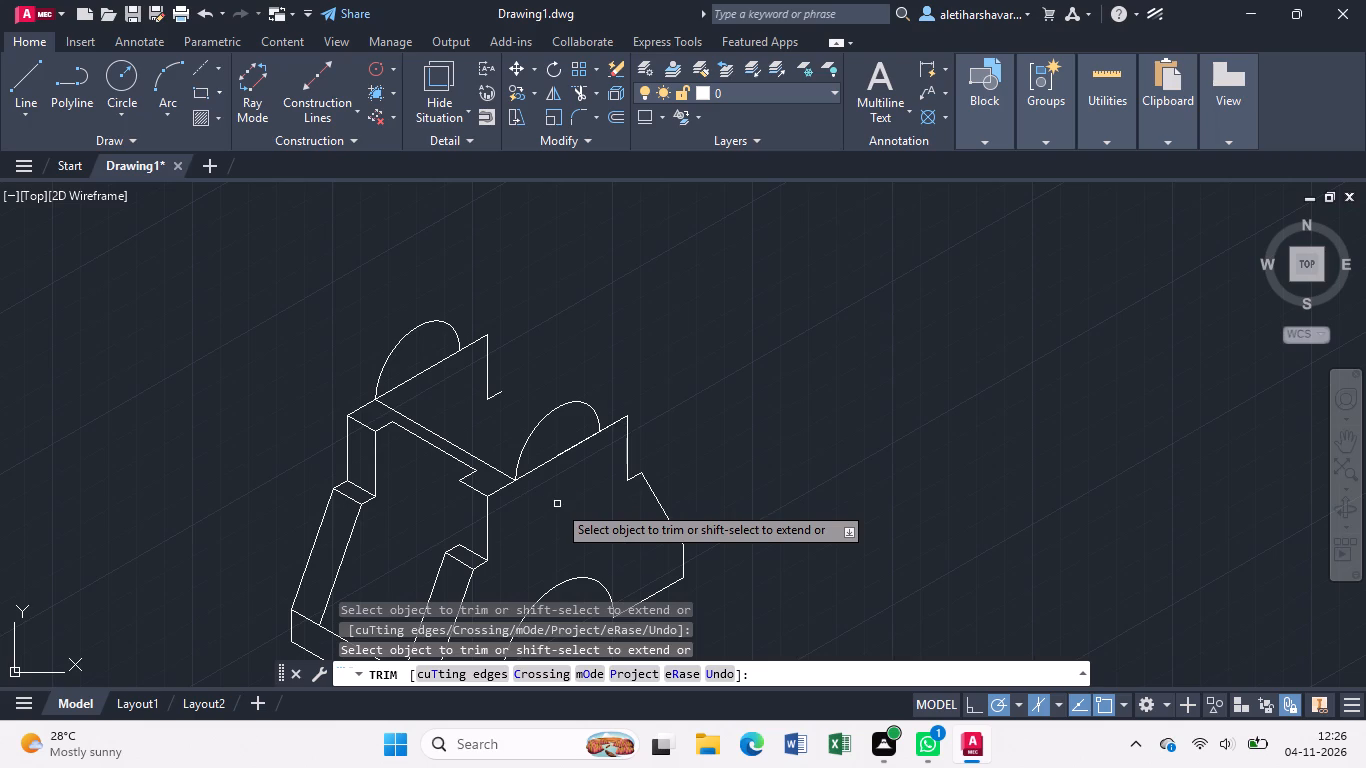
Draw a depth line joining the upper end of the rear arc to the upper end of the front arc.
{"action": "key", "text": "Escape"}
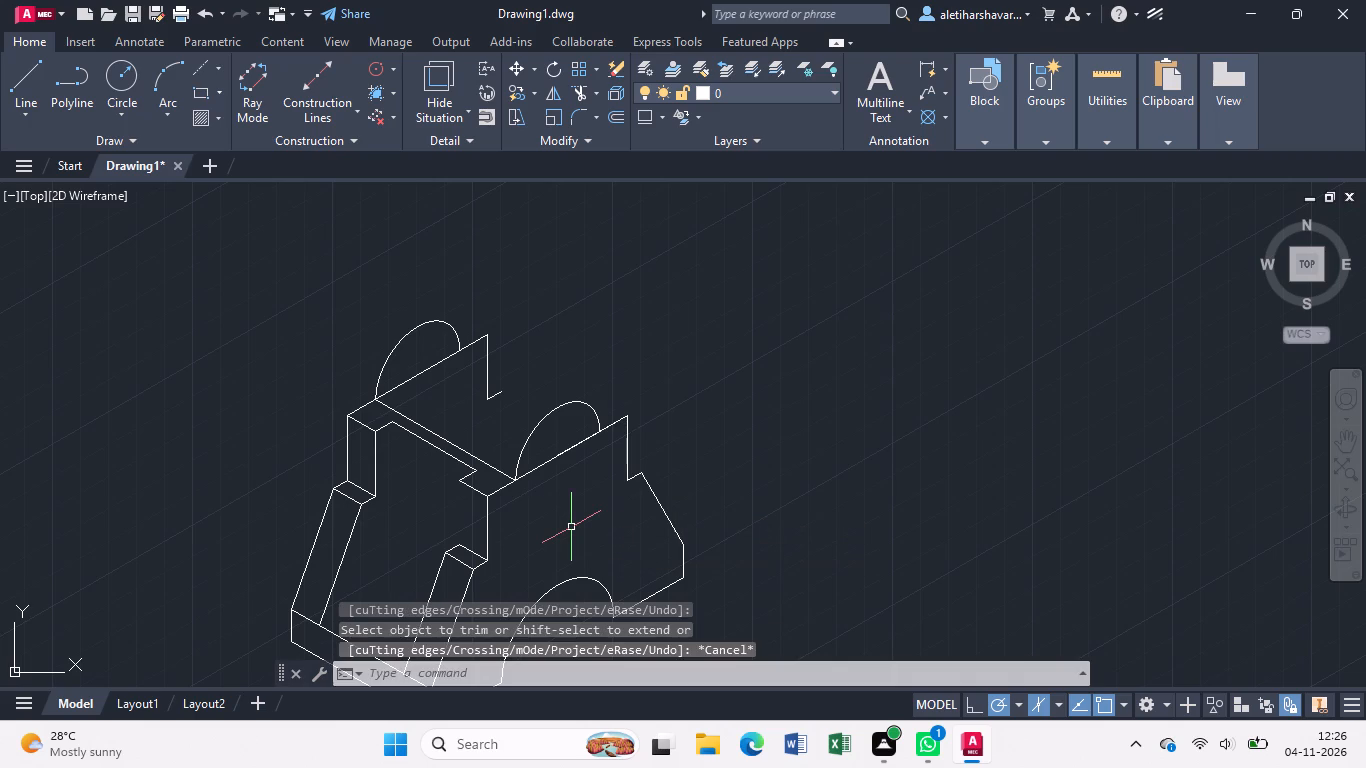
{"action": "key", "text": "l"}
{"action": "key", "text": "Return"}
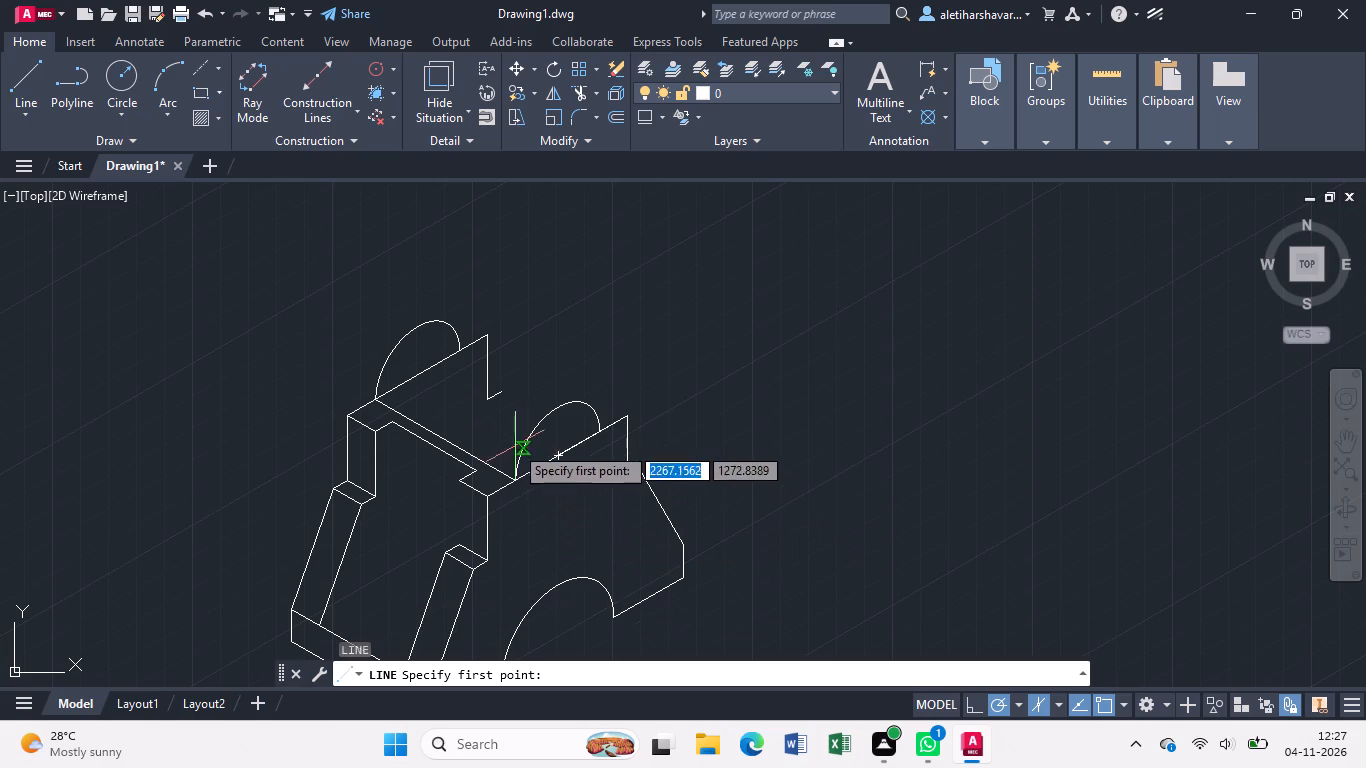
{"action": "left_click", "coordinate": [465, 351]}
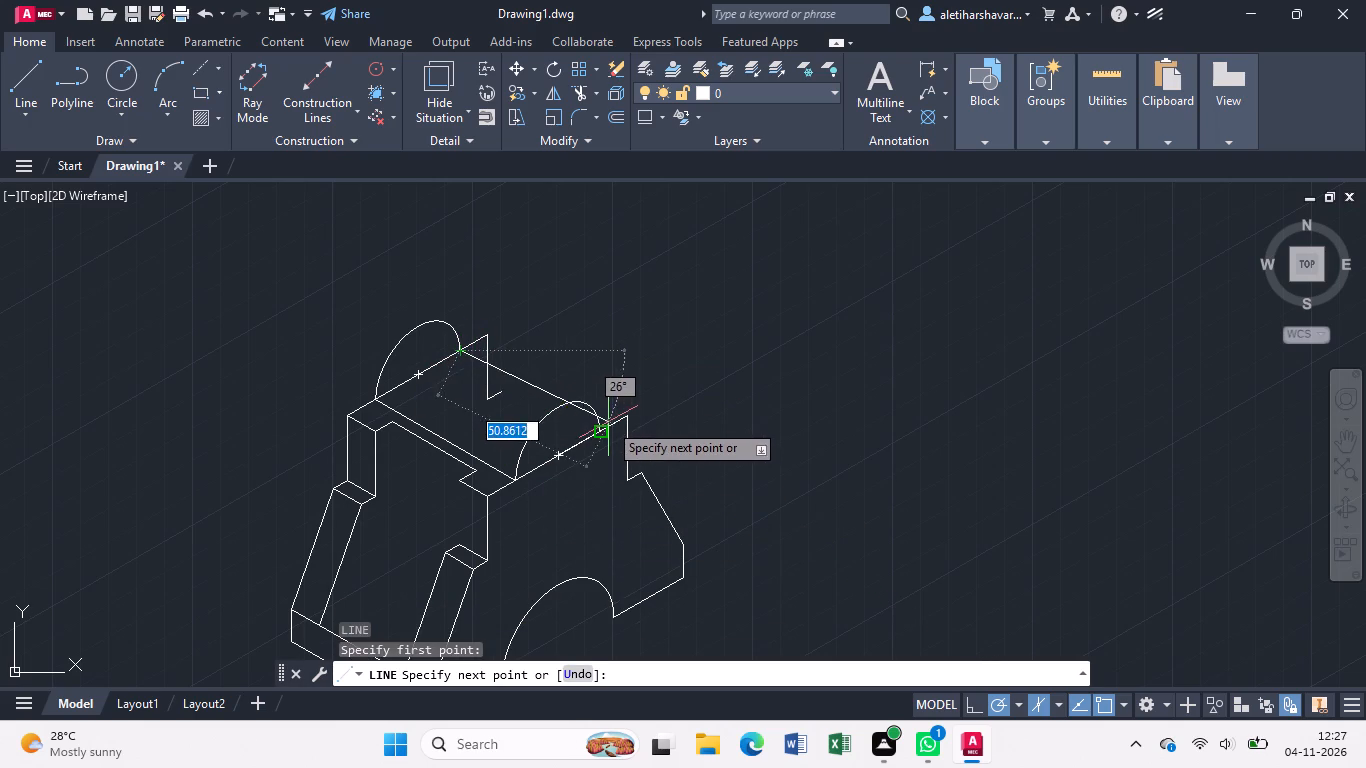
{"action": "left_click", "coordinate": [601, 429]}
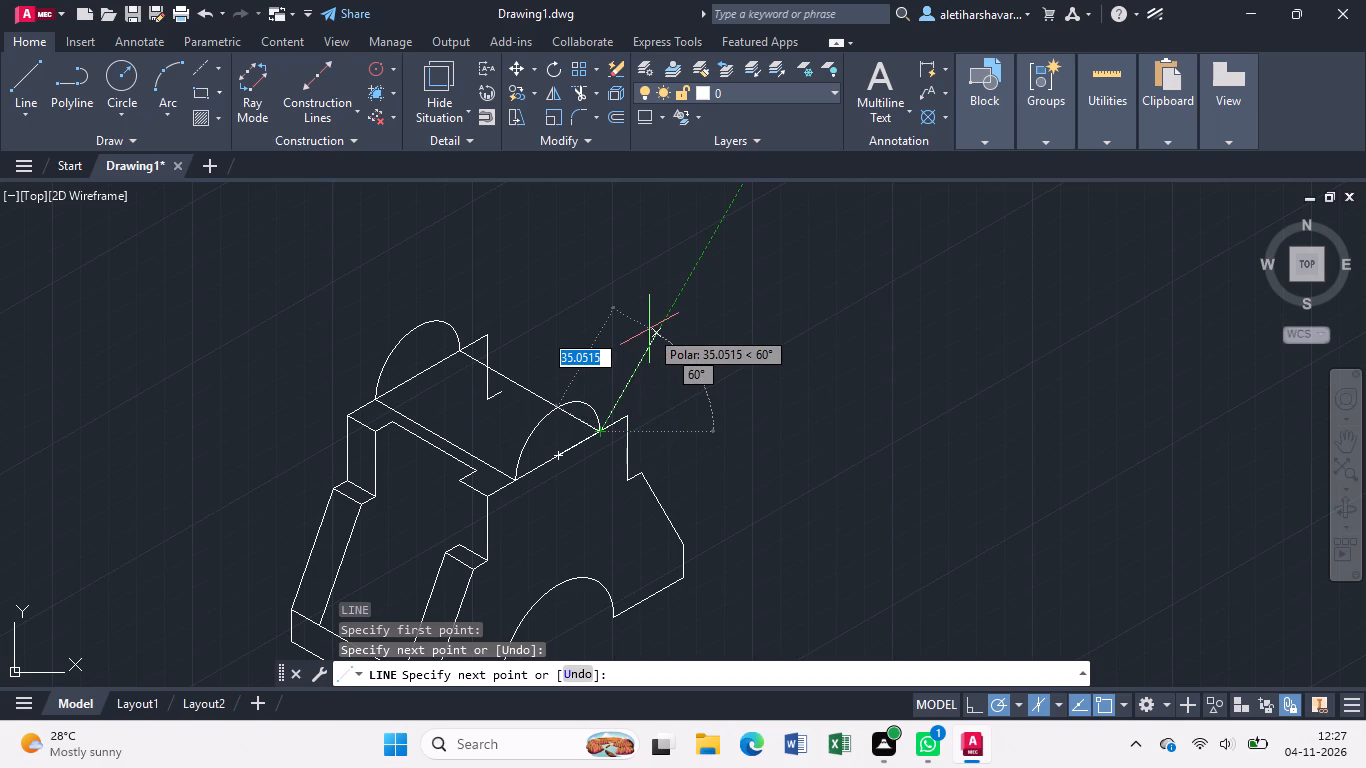
{"action": "key", "text": "Escape"}
Draw a 10-unit line from the rear arc's lower end along the depth edge, plus a short slanted segment off its end.
{"action": "scroll", "coordinate": [394, 426], "scroll_direction": "up", "scroll_amount": 2}
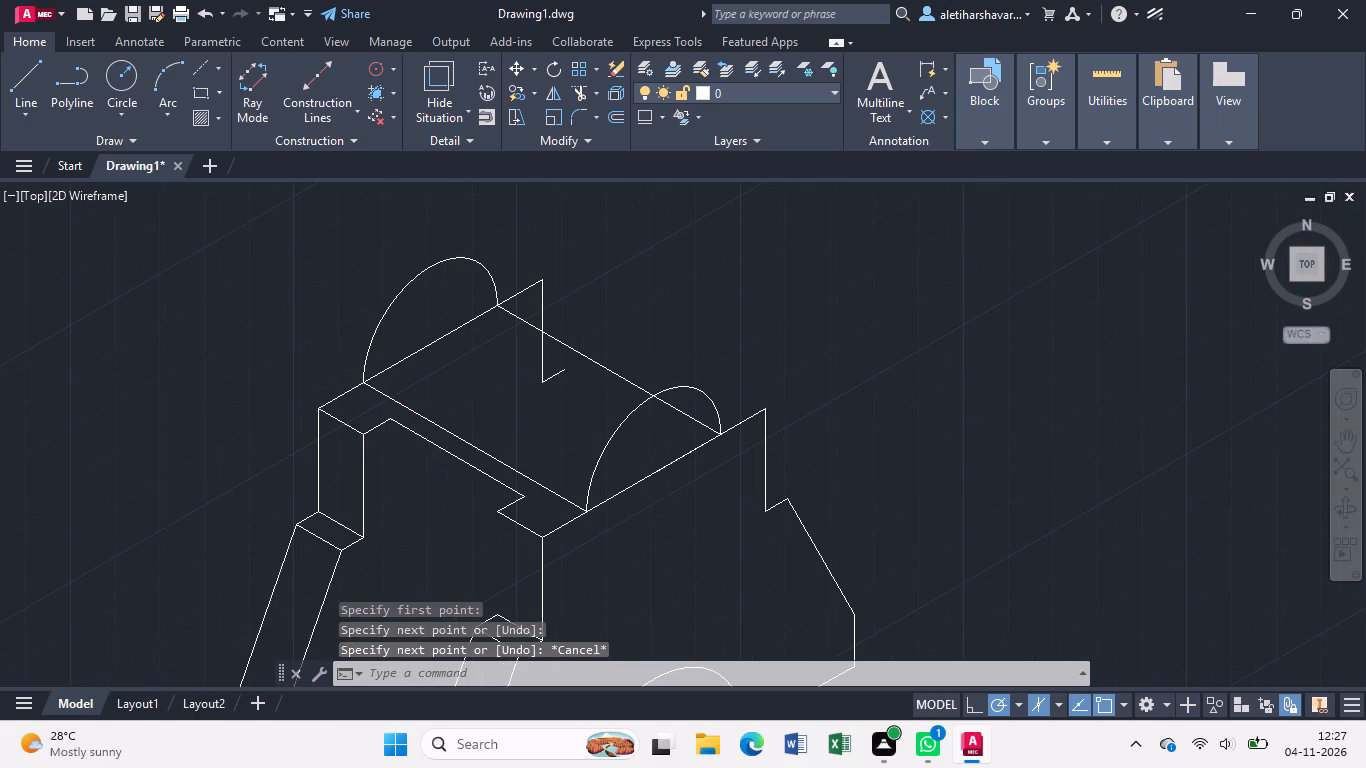
{"action": "key", "text": "l"}
{"action": "key", "text": "Return"}
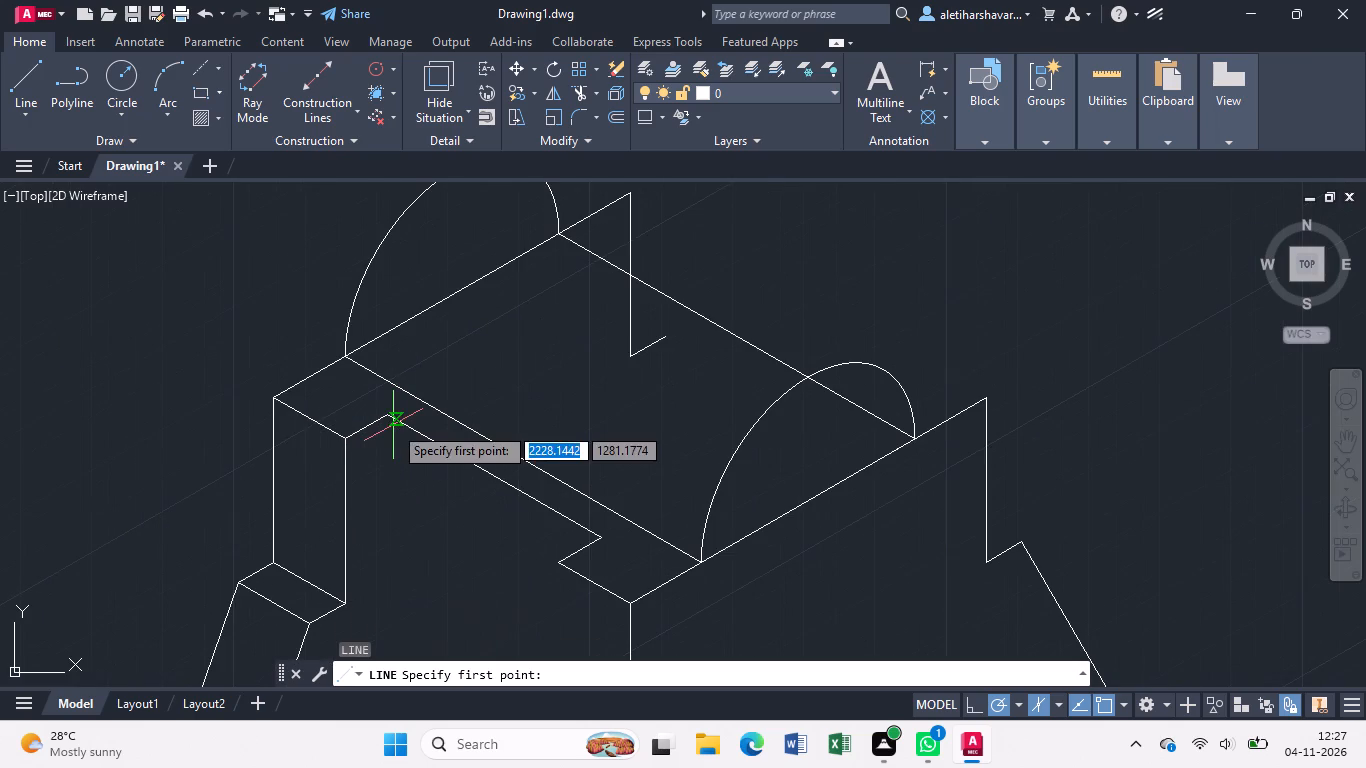
{"action": "left_click", "coordinate": [348, 349]}
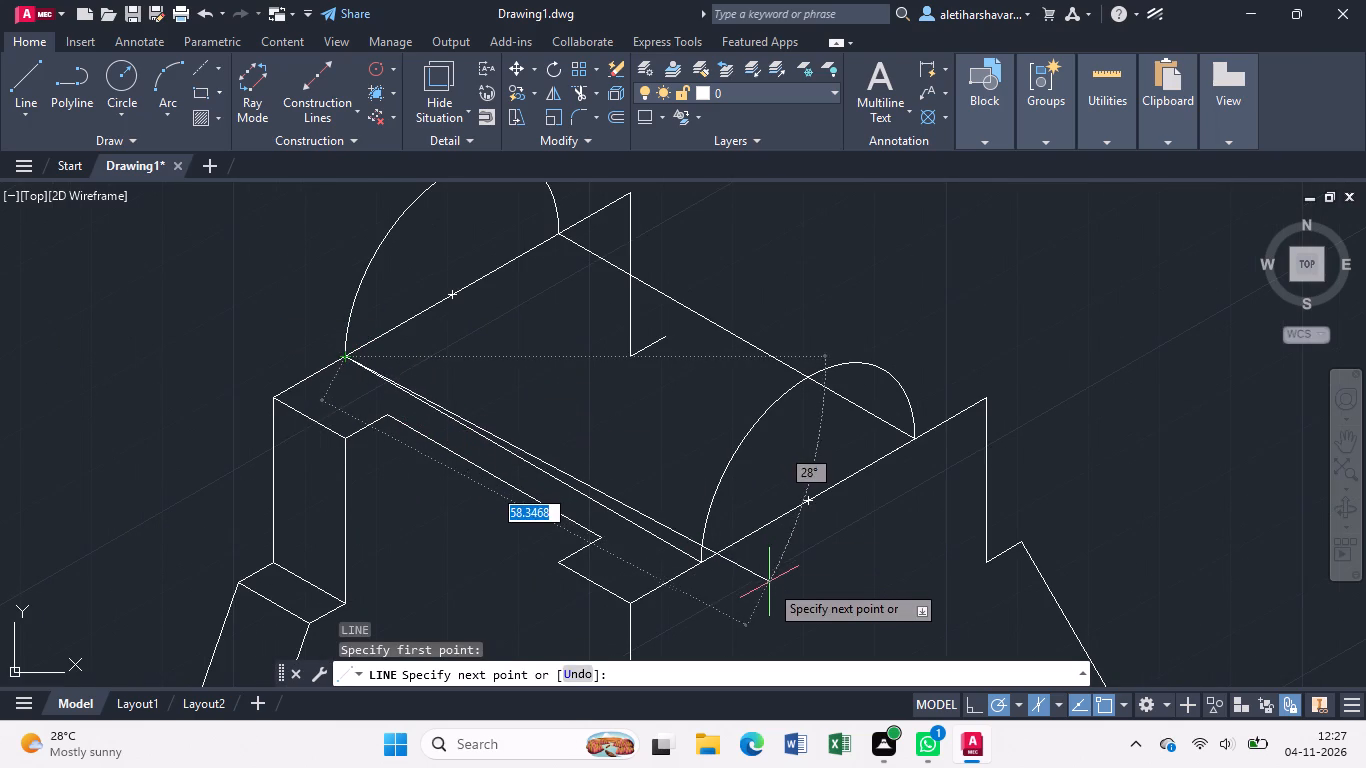
{"action": "key", "text": "1"}
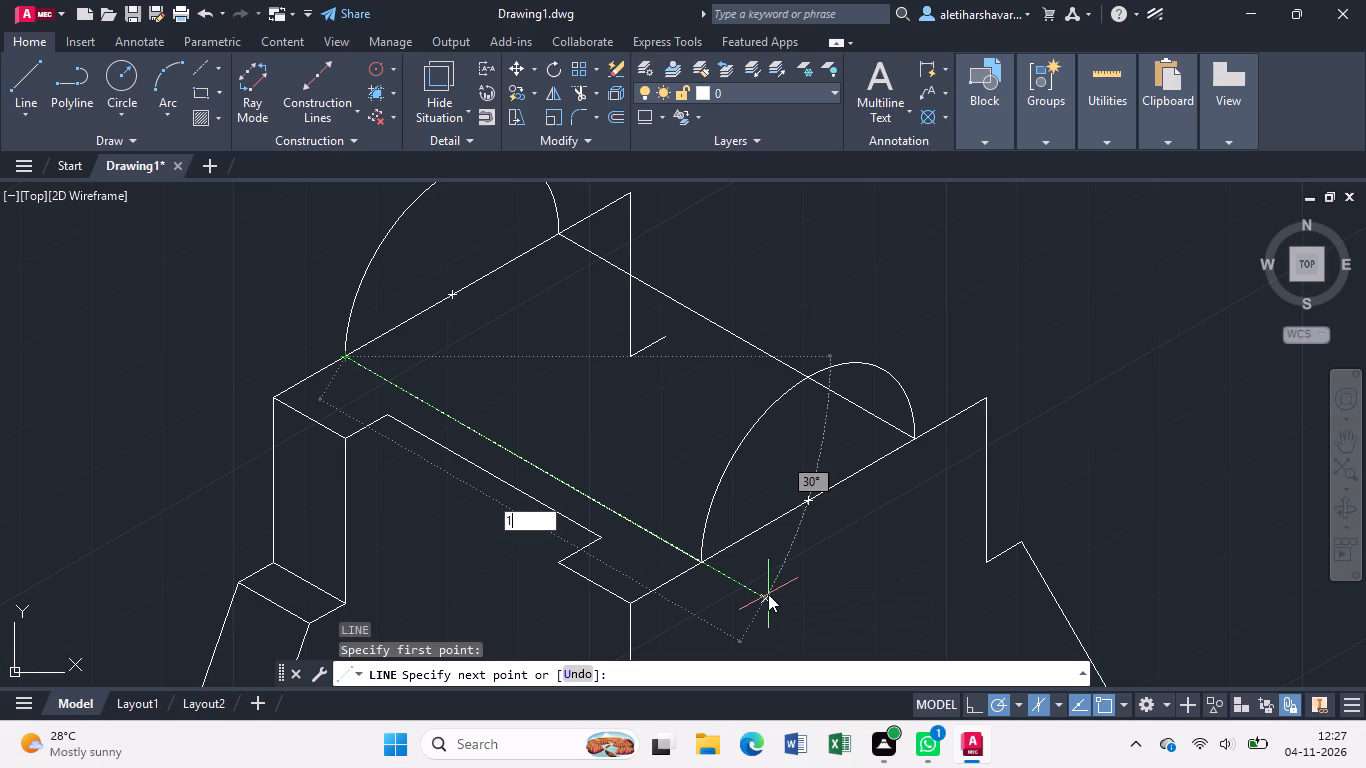
{"action": "key", "text": "0"}
{"action": "key", "text": "Return"}
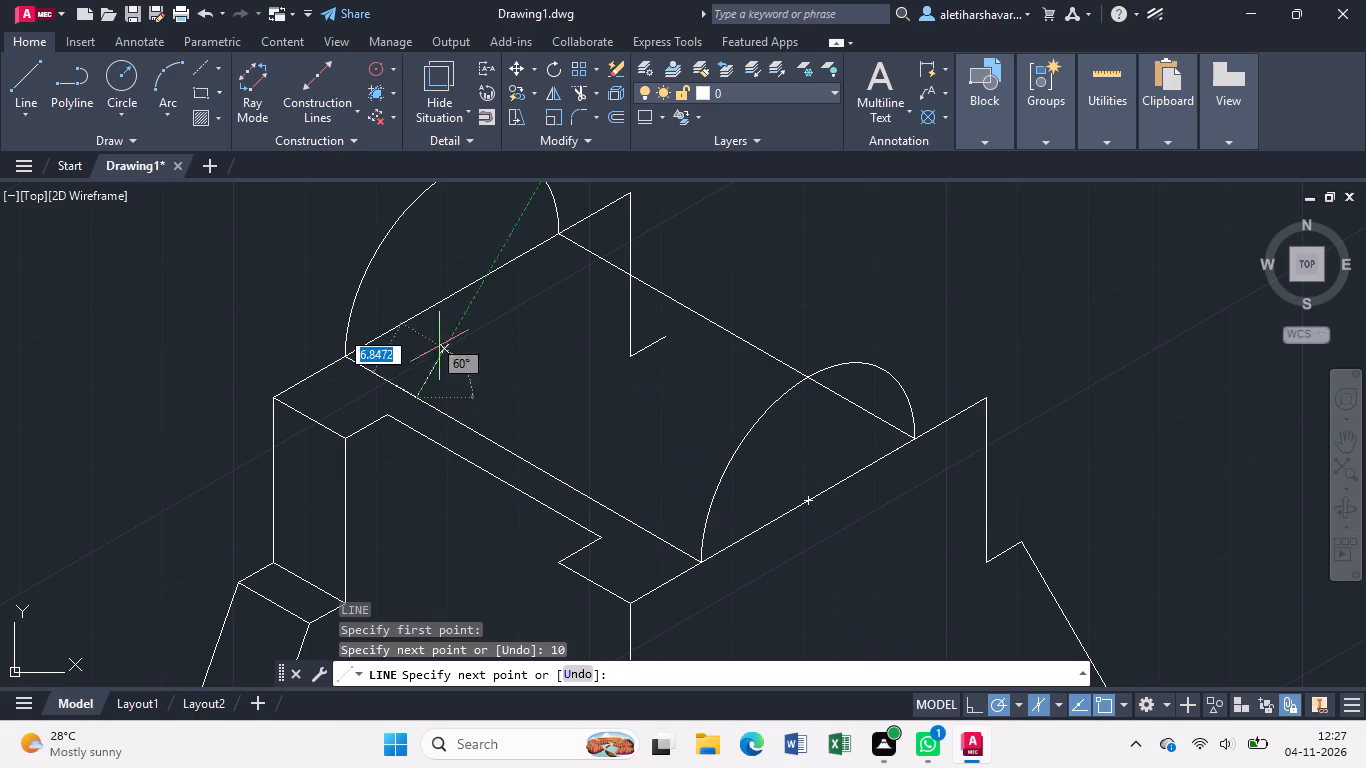
{"action": "left_click", "coordinate": [456, 355]}
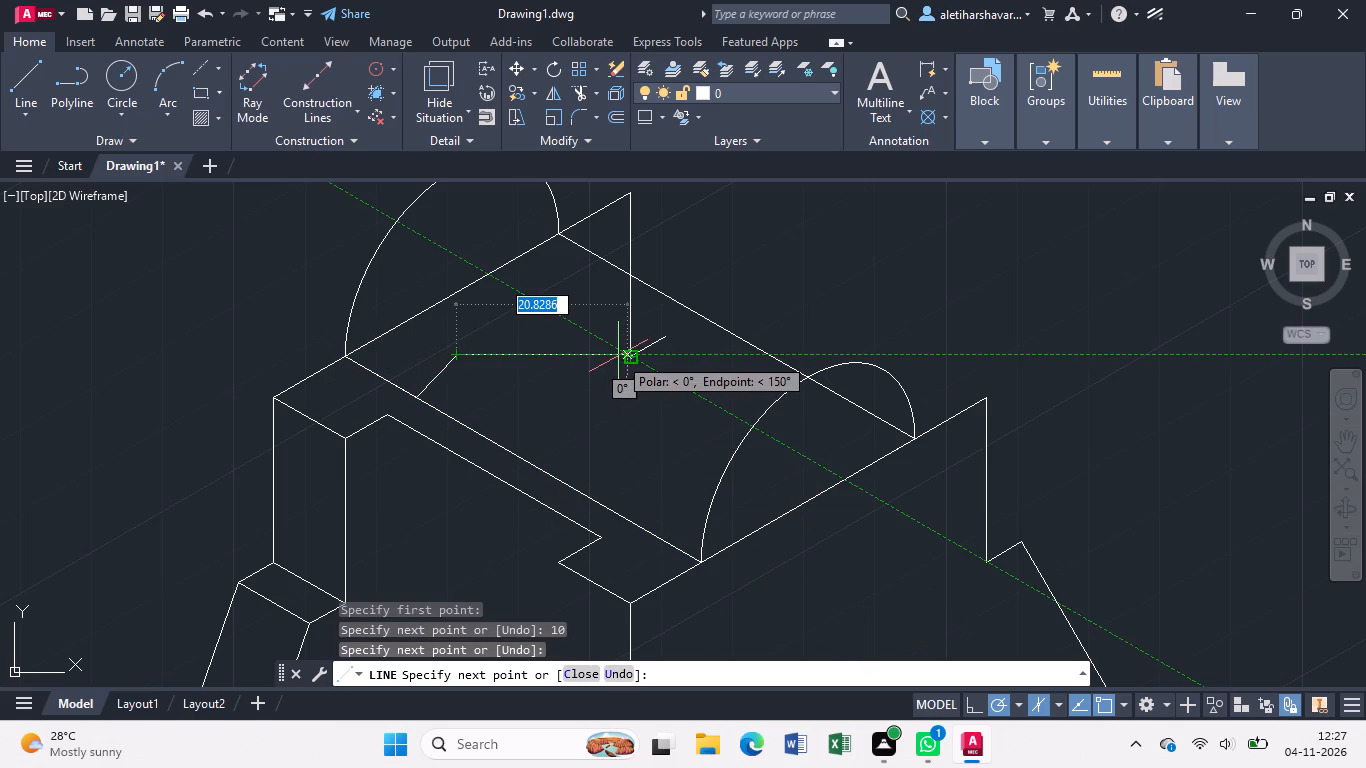
{"action": "key", "text": "Escape"}
Copy the rear arc from its lower end to the end of the 10-unit line on the depth edge.
{"action": "left_click", "coordinate": [383, 242]}
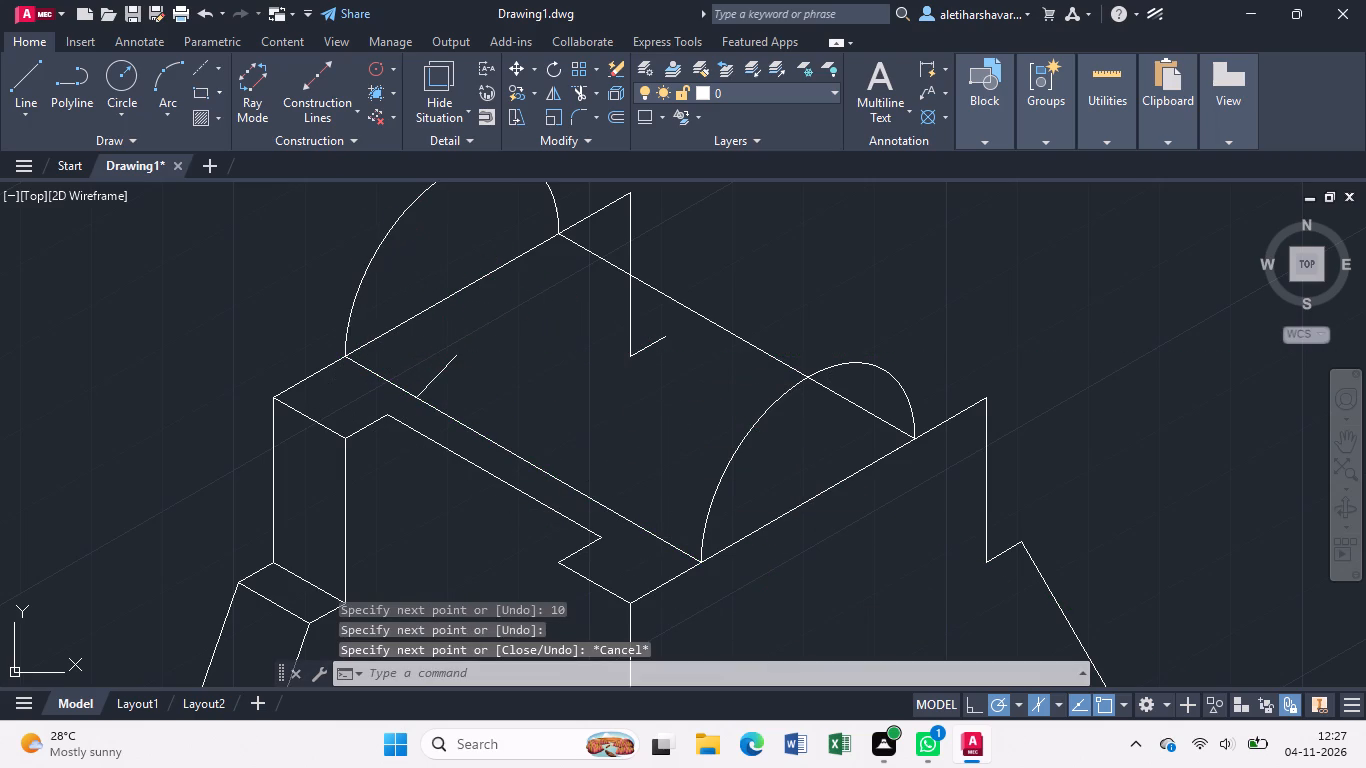
{"action": "type", "text": "co"}
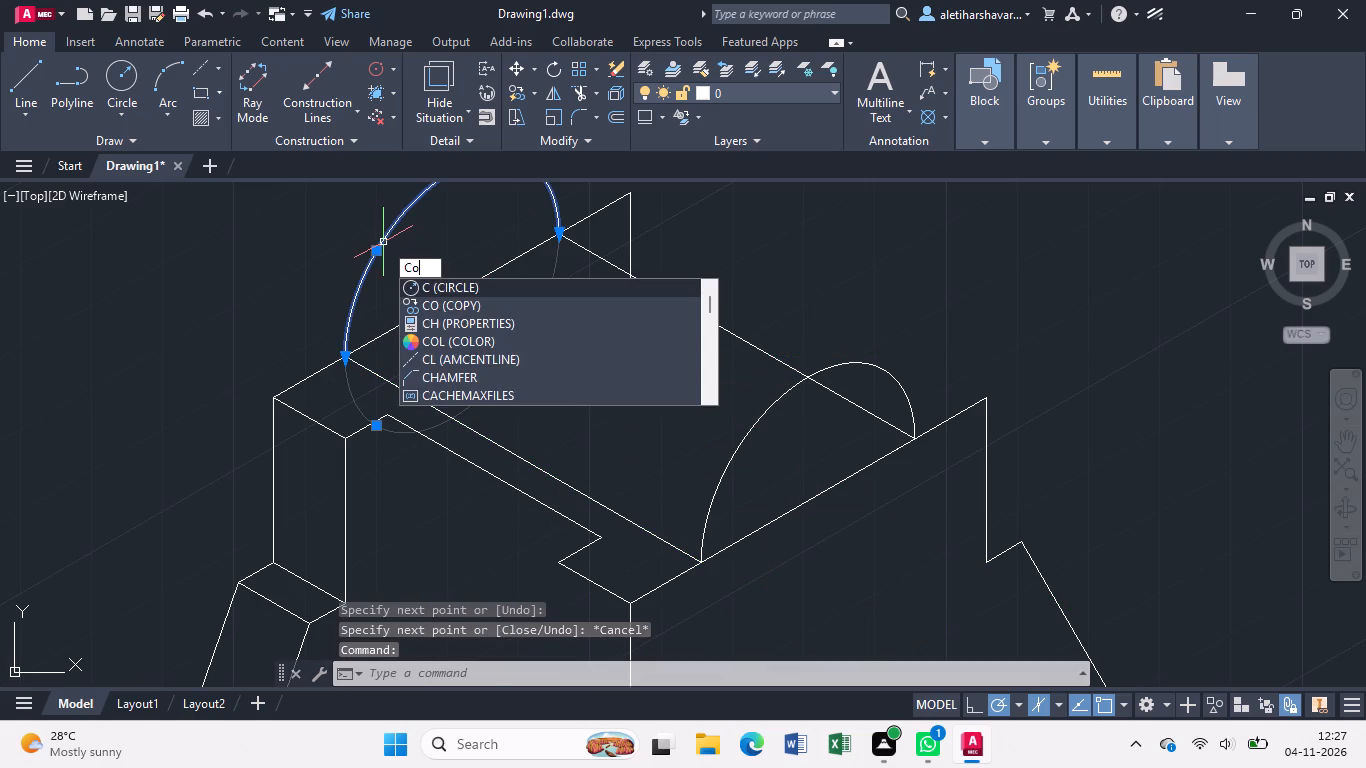
{"action": "key", "text": "Return"}
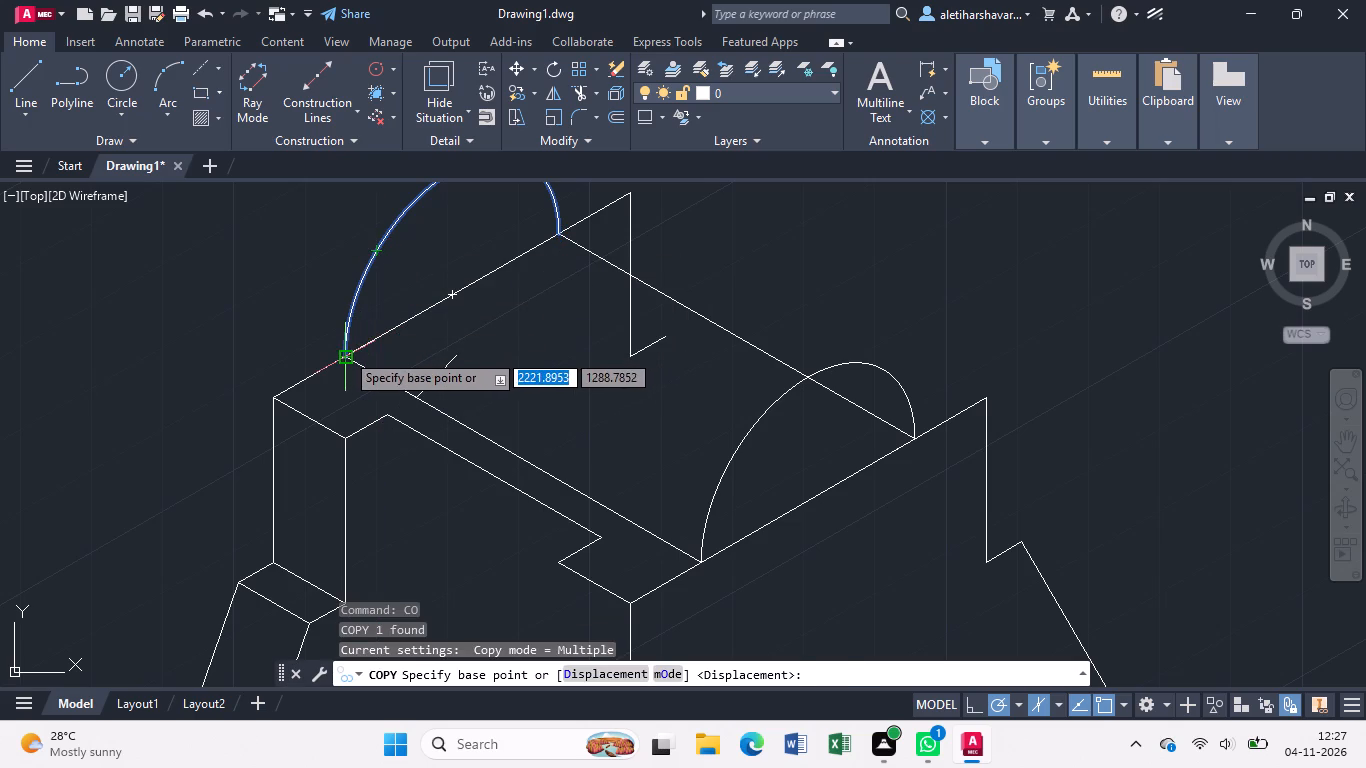
{"action": "left_click", "coordinate": [345, 352]}
{"action": "left_click", "coordinate": [417, 394]}
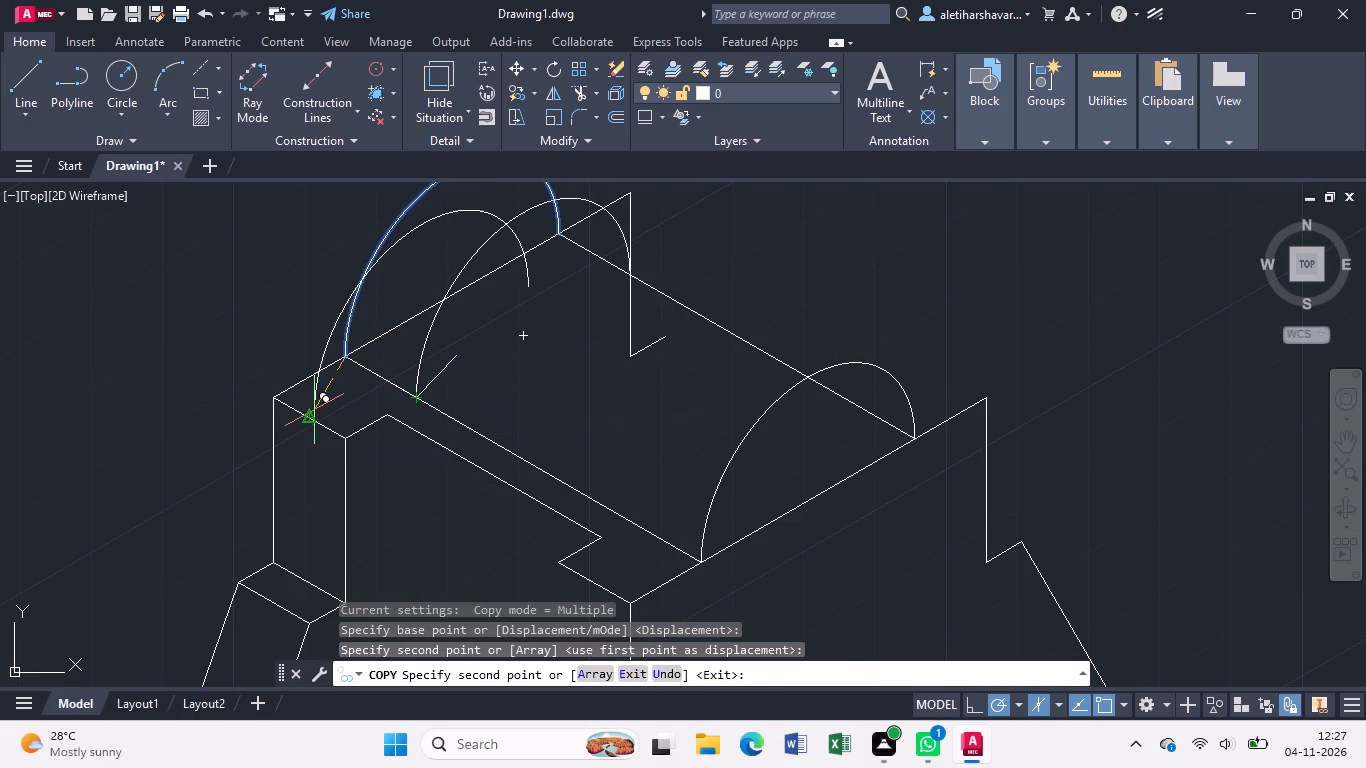
{"action": "key", "text": "Escape"}
Trim away the short slanted segment at the copied rear arc's lower end.
{"action": "type", "text": "tr"}
{"action": "key", "text": "Return"}
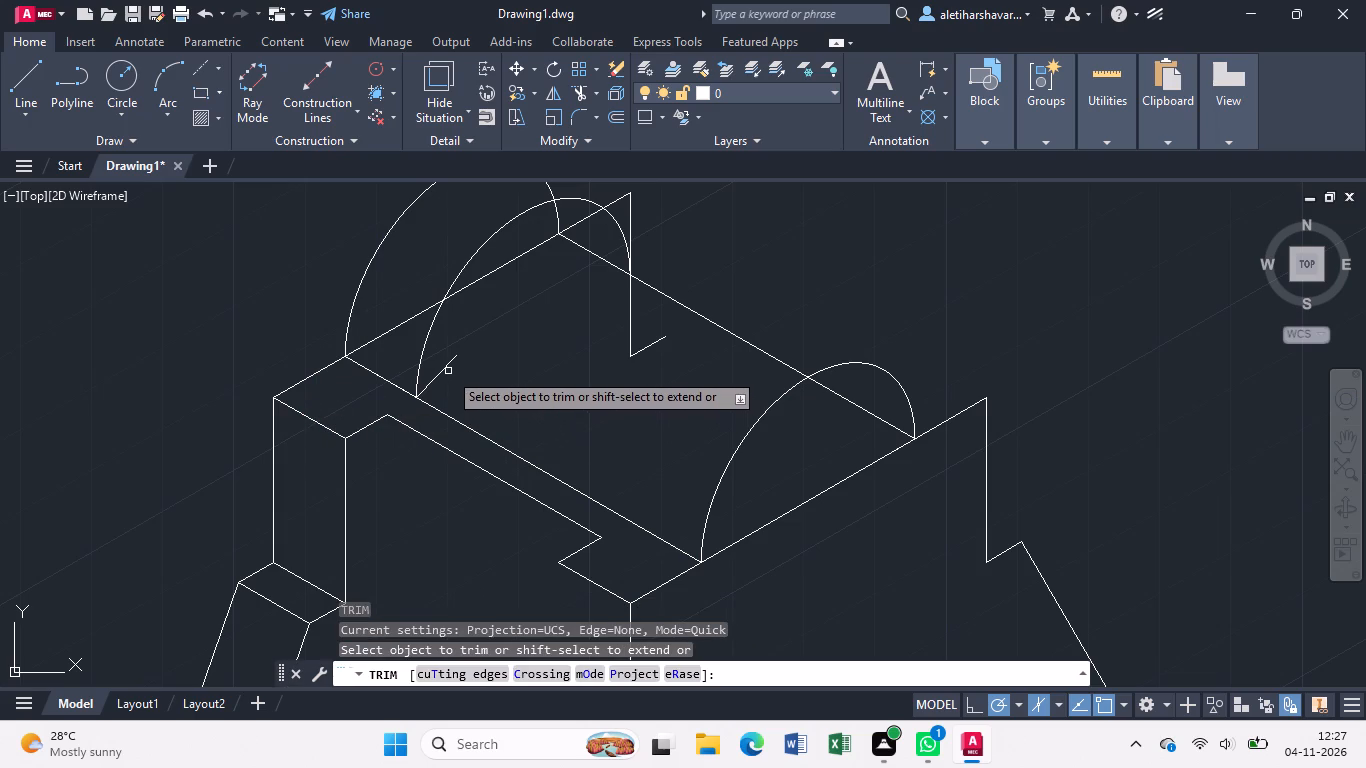
{"action": "left_click", "coordinate": [445, 367]}
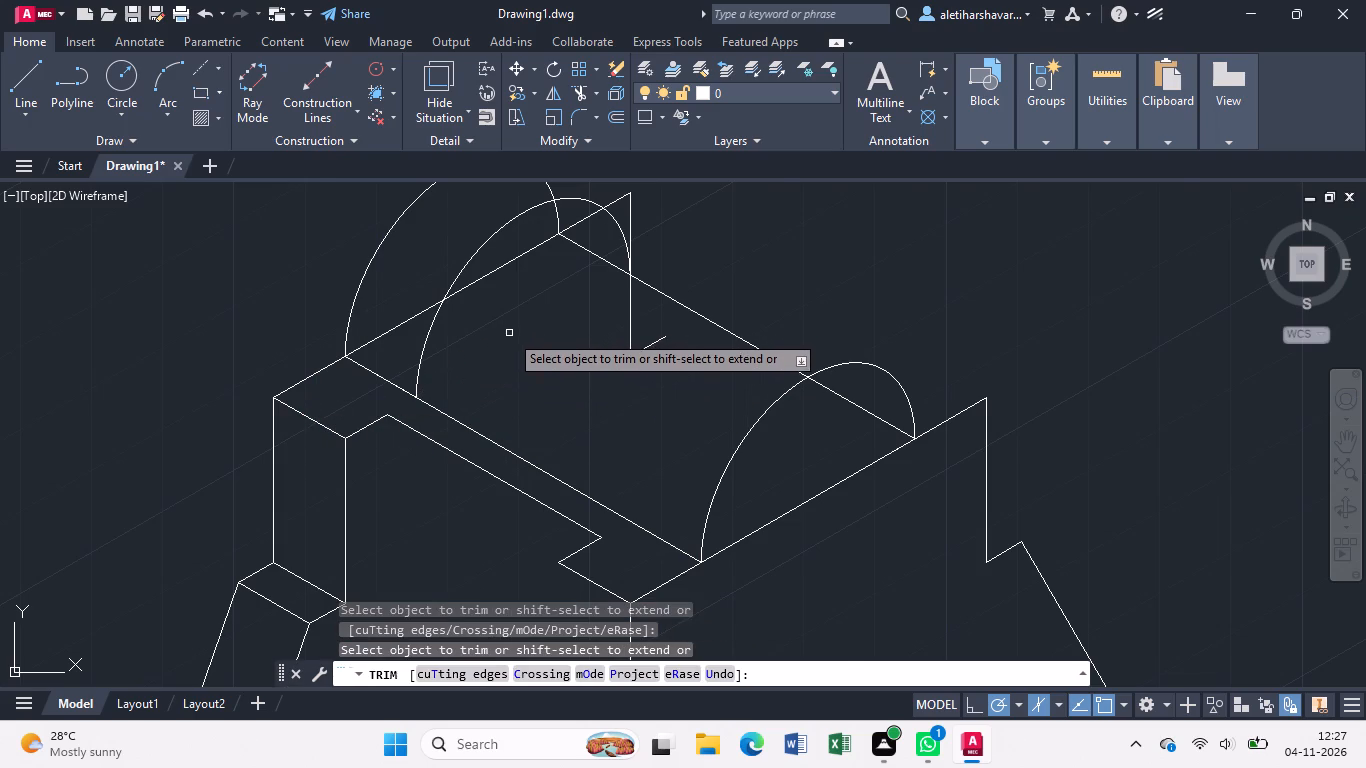
{"action": "scroll", "coordinate": [509, 334], "scroll_direction": "down", "scroll_amount": 1}
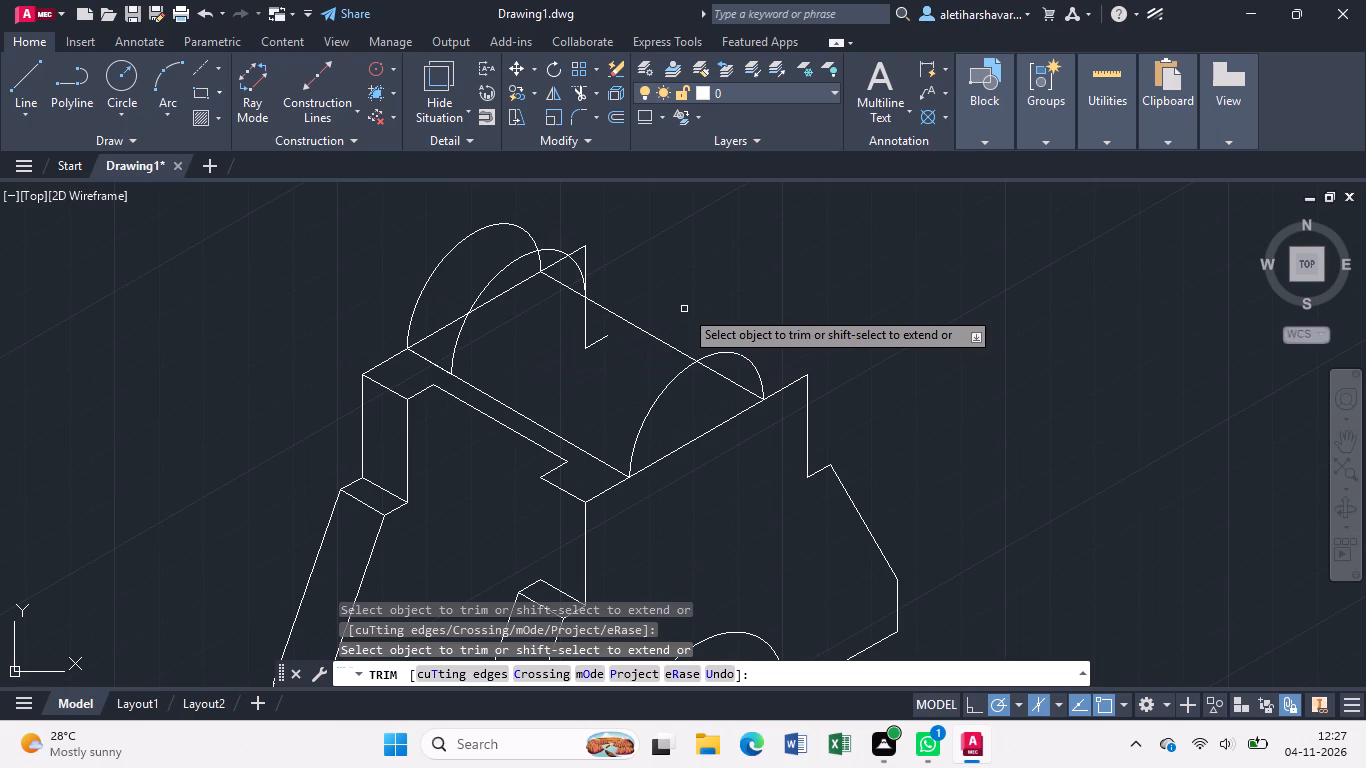
{"action": "key", "text": "Escape"}
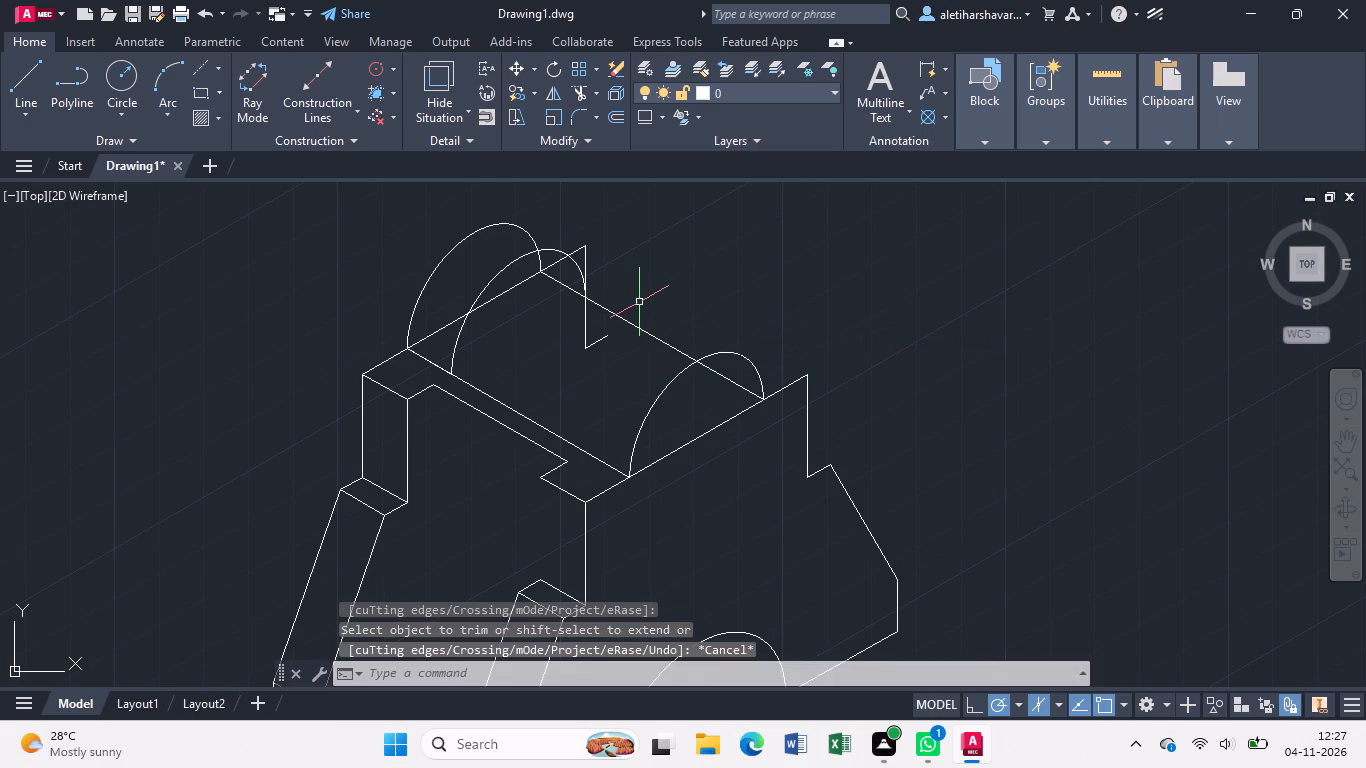
Draw a vertical line about 16 units long from the copied rear arc's centre upward past the arc.
{"action": "key", "text": "l"}
{"action": "key", "text": "Return"}
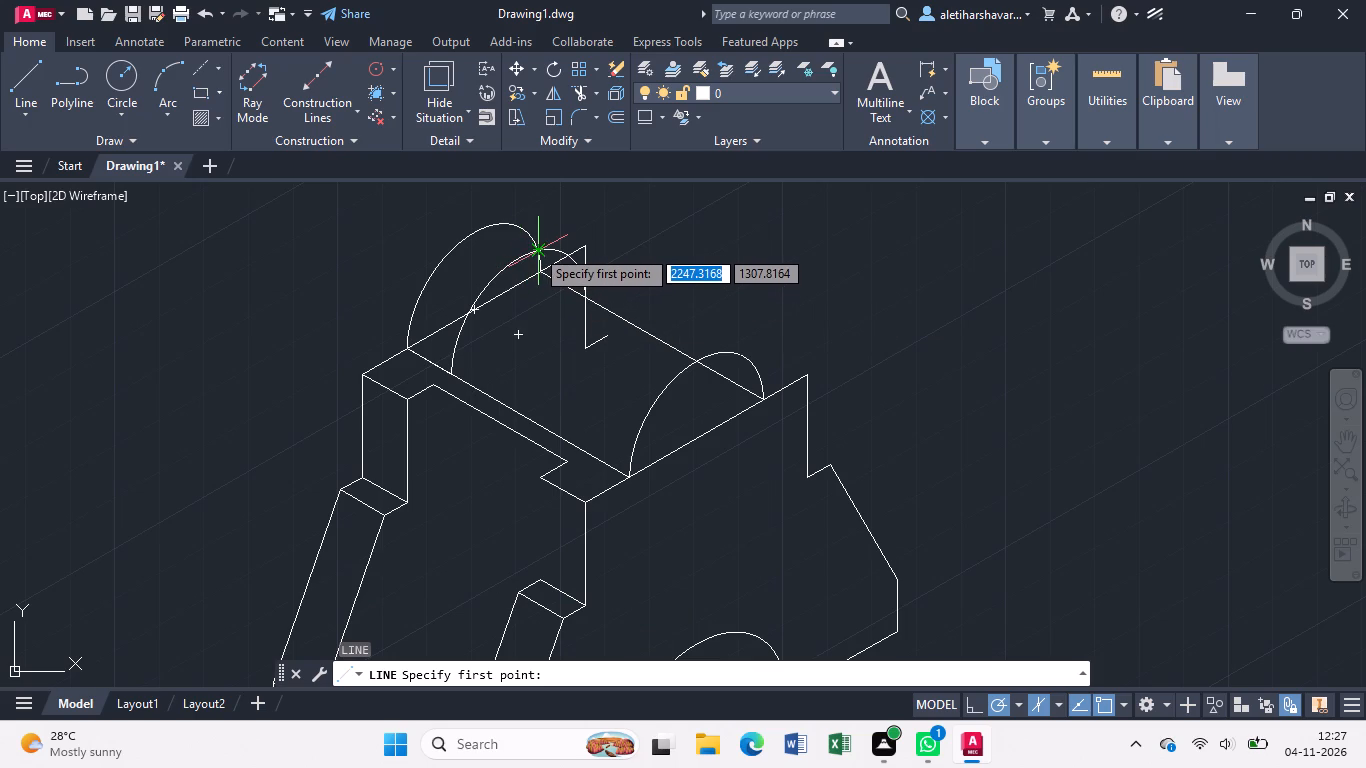
{"action": "scroll", "coordinate": [535, 248], "scroll_direction": "up", "scroll_amount": 3}
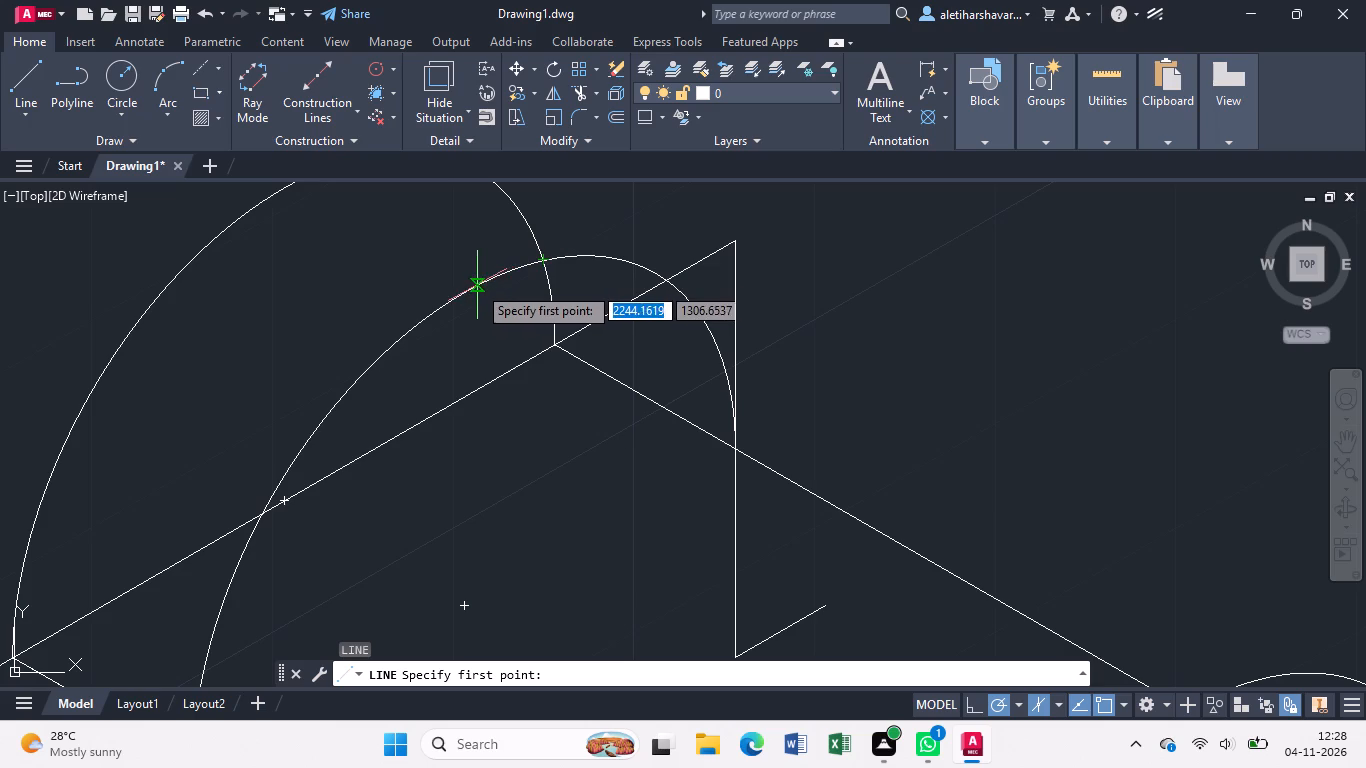
{"action": "left_click", "coordinate": [467, 603]}
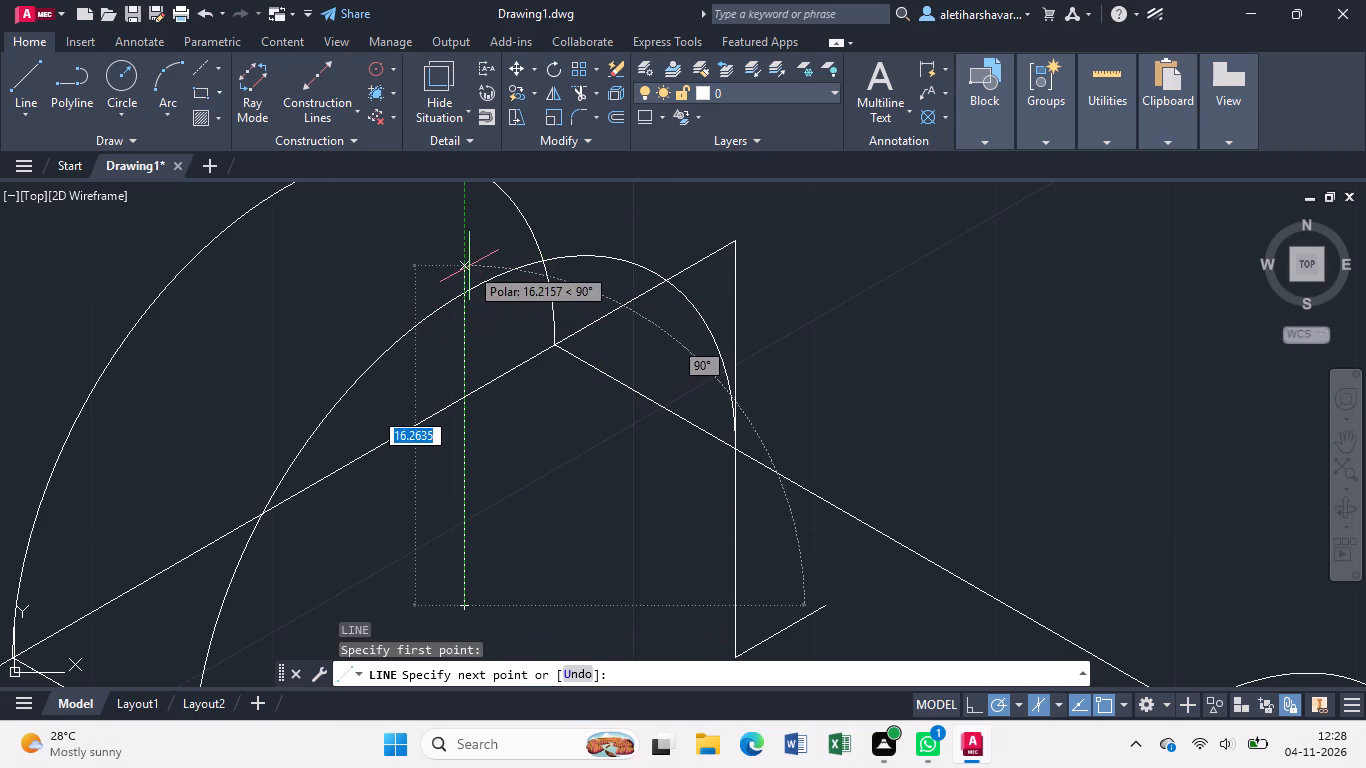
{"action": "left_click", "coordinate": [469, 266]}
{"action": "key", "text": "Escape"}
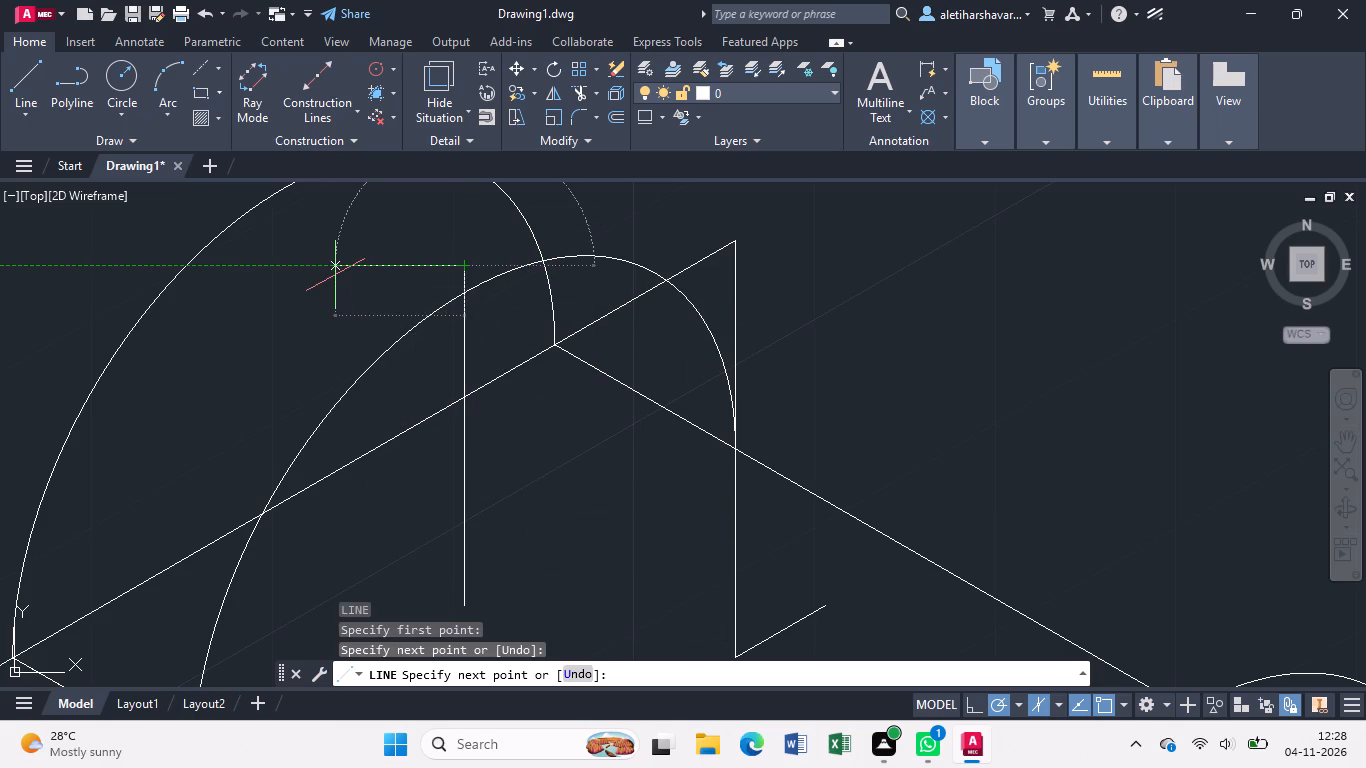
Trim the part of the vertical centre line that projects above the copied rear arc.
{"action": "type", "text": "tr"}
{"action": "key", "text": "Return"}
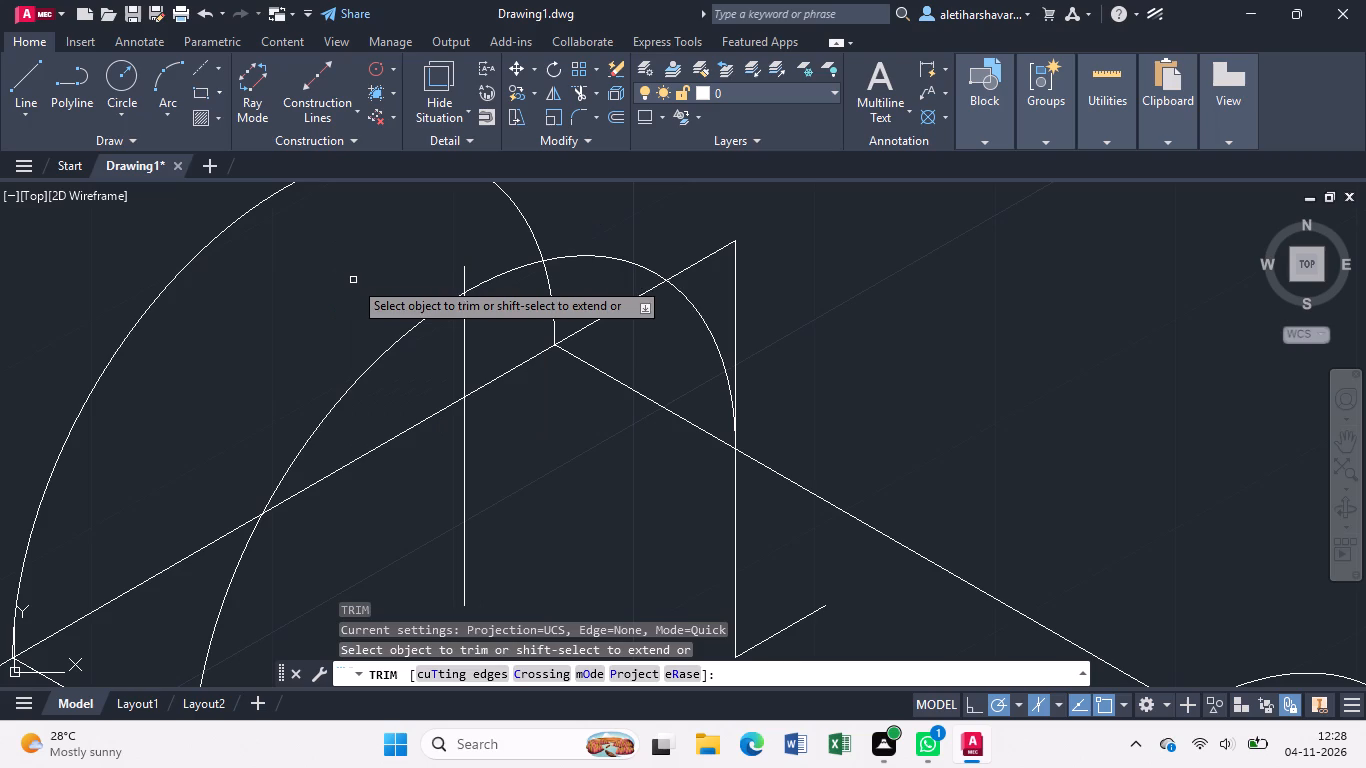
{"action": "left_click", "coordinate": [462, 273]}
{"action": "key", "text": "Escape"}
Draw a 10-unit line at 150° from the front arc's centre on the front top line toward the rear.
{"action": "scroll", "coordinate": [461, 279], "scroll_direction": "down", "scroll_amount": 2}
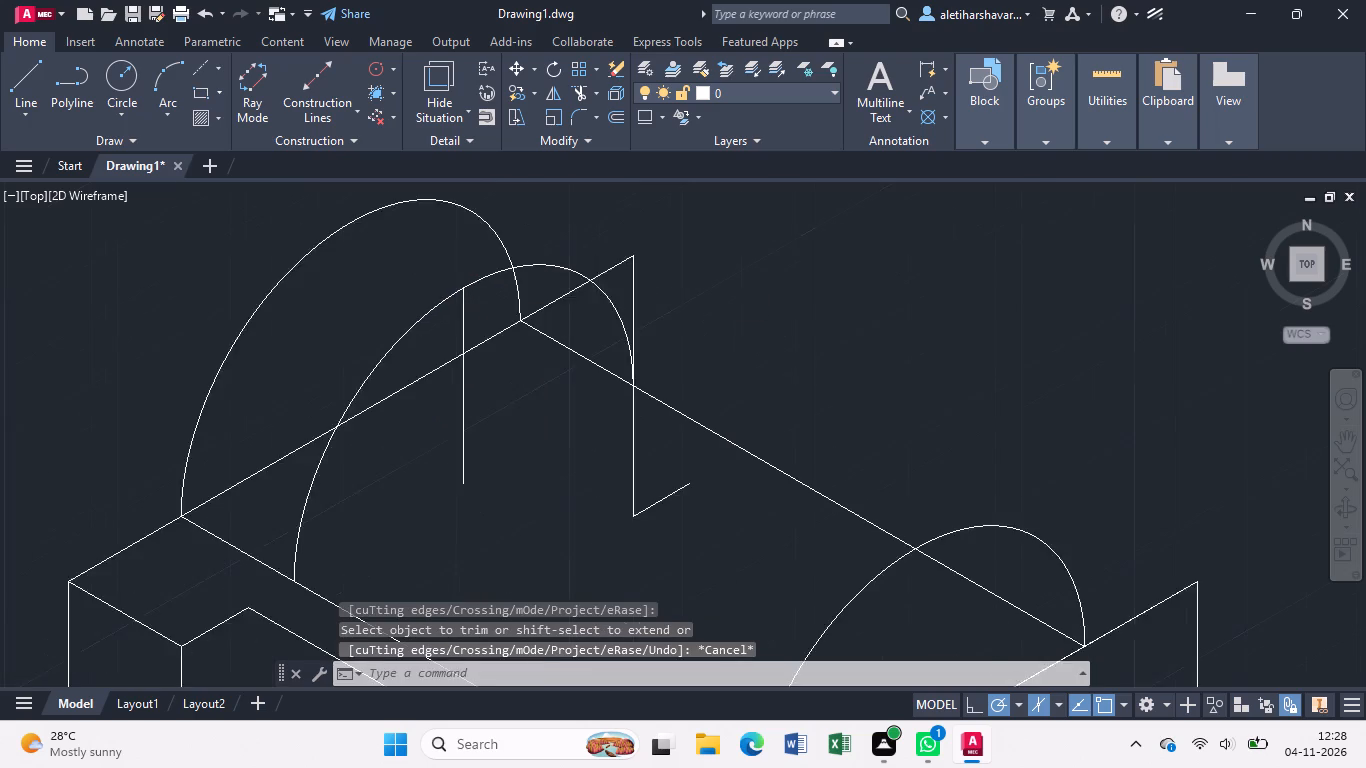
{"action": "middle_click_drag", "start_coordinate": [544, 481], "coordinate": [543, 481]}
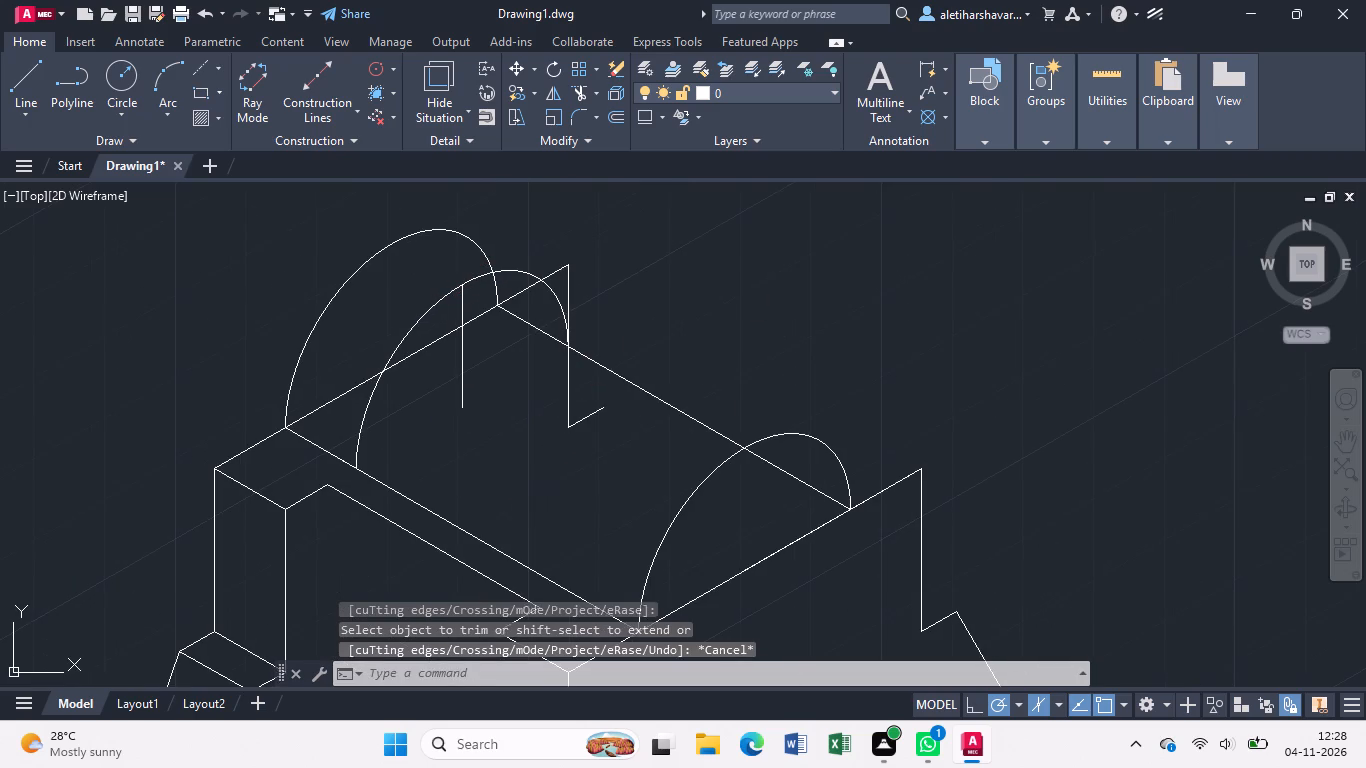
{"action": "middle_click_drag", "start_coordinate": [543, 481], "coordinate": [496, 307]}
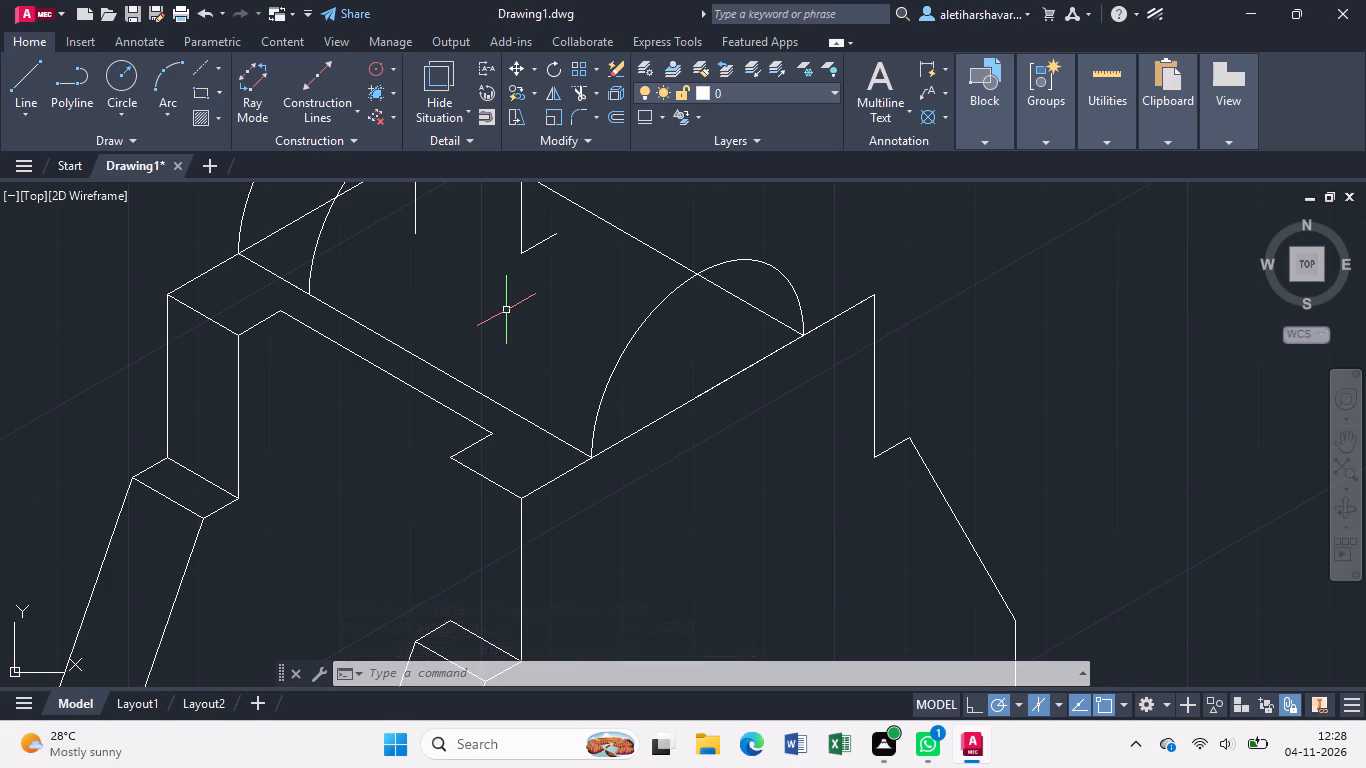
{"action": "key", "text": "l"}
{"action": "key", "text": "Return"}
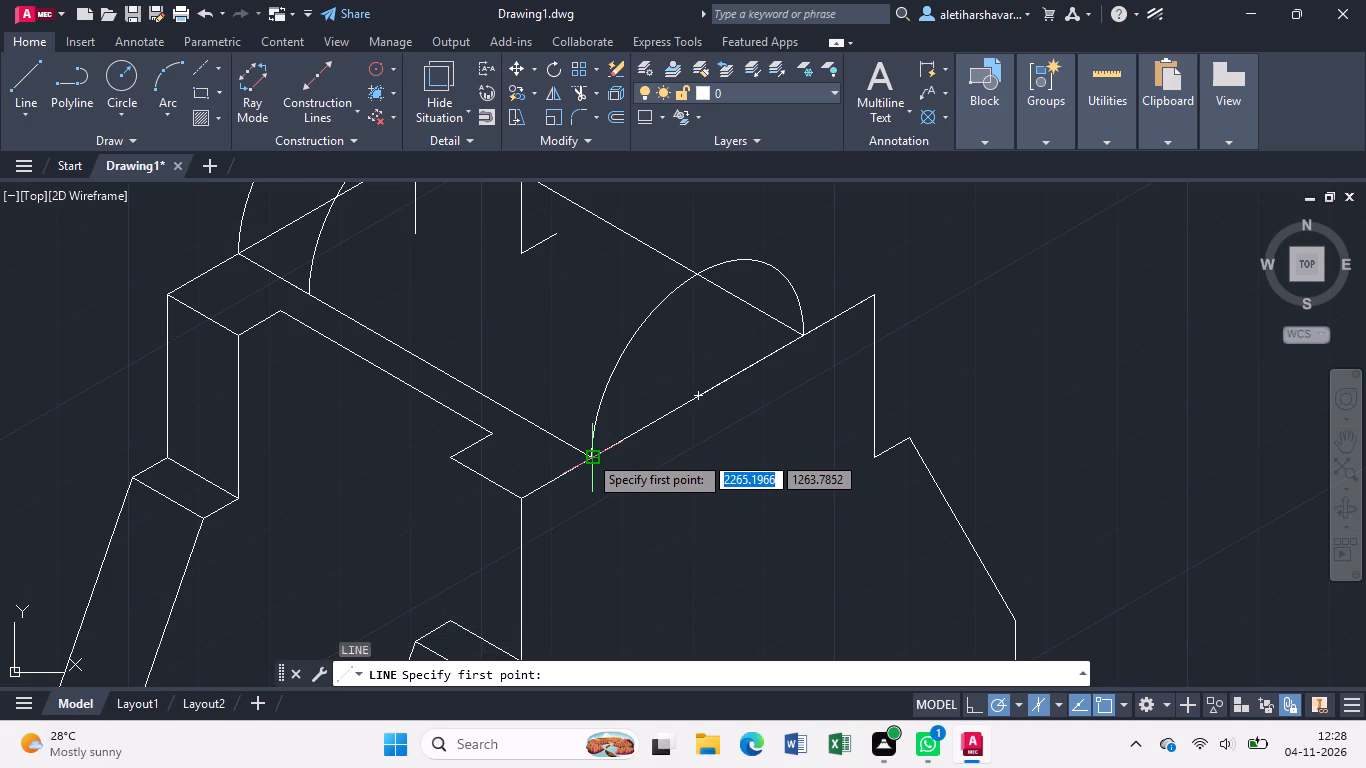
{"action": "left_click", "coordinate": [702, 393]}
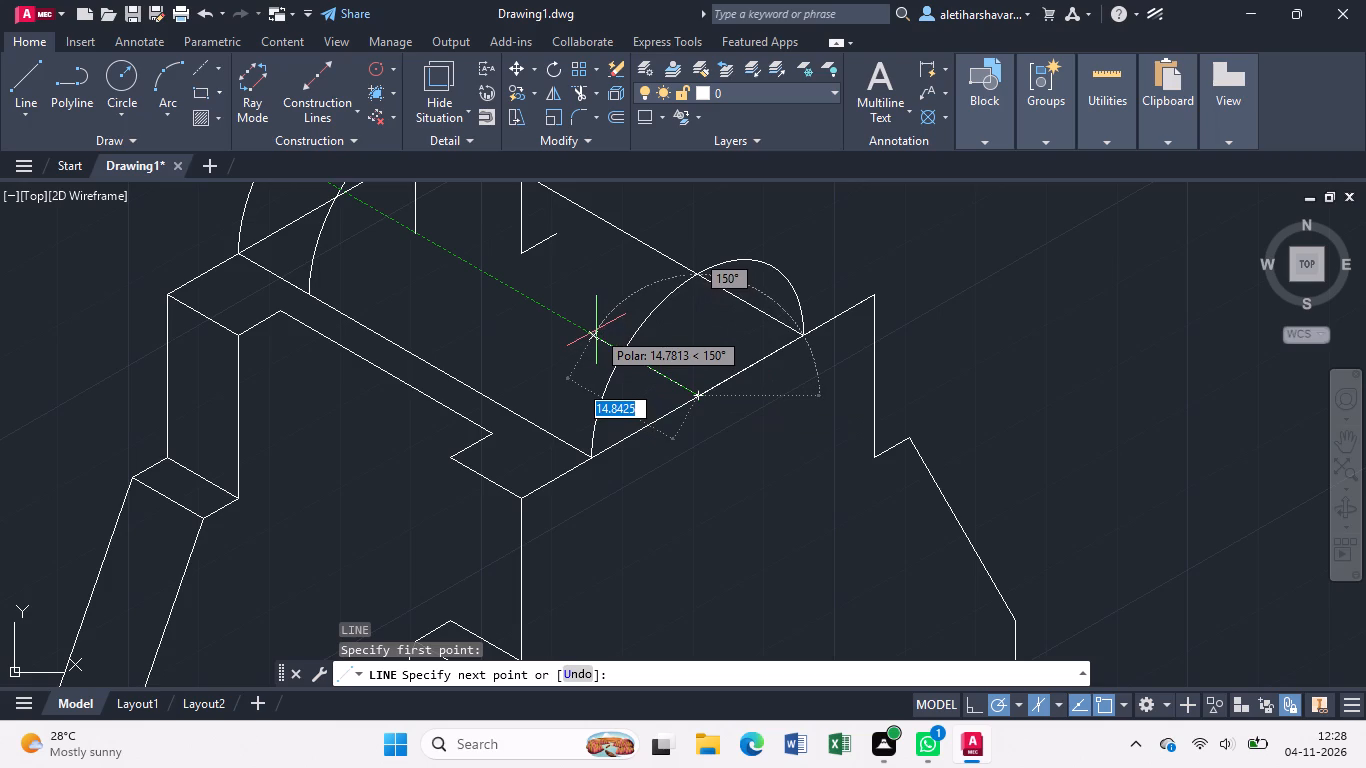
{"action": "key", "text": "1"}
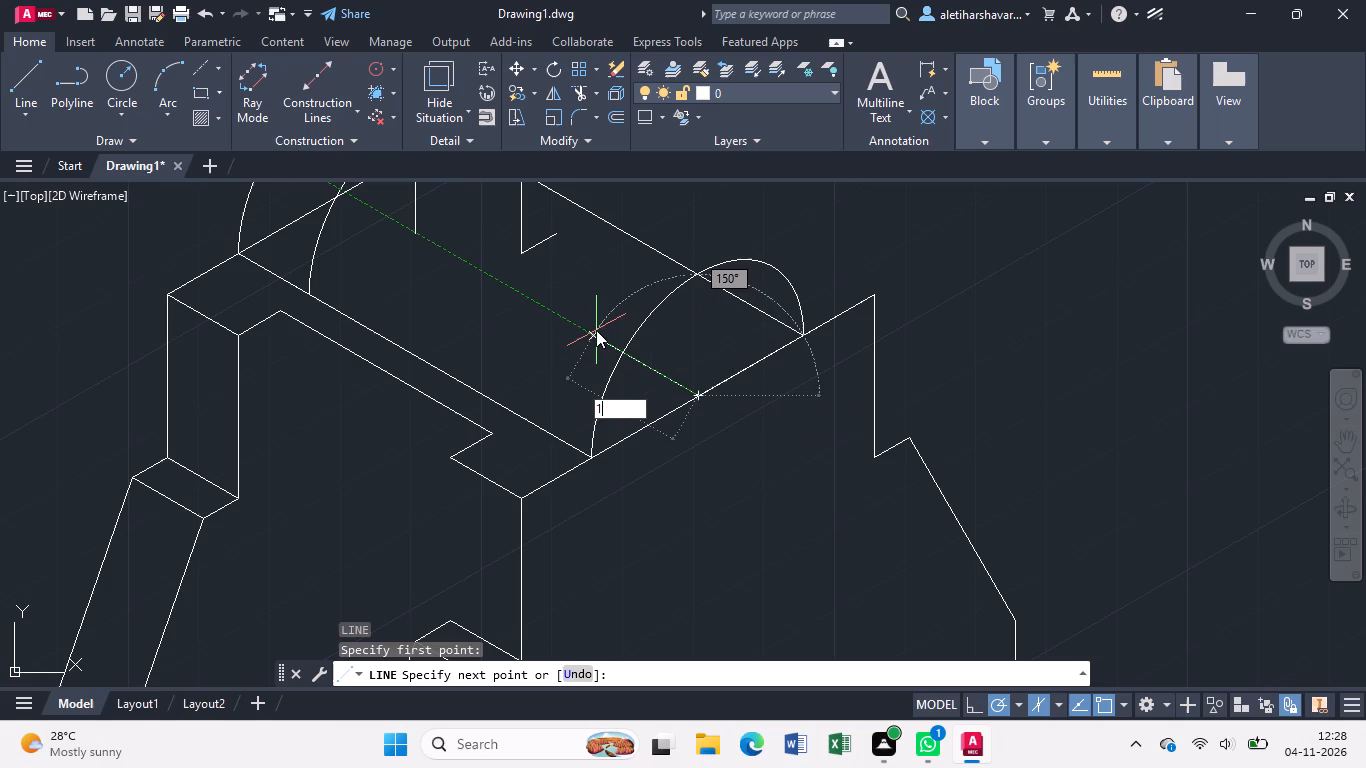
{"action": "key", "text": "o"}
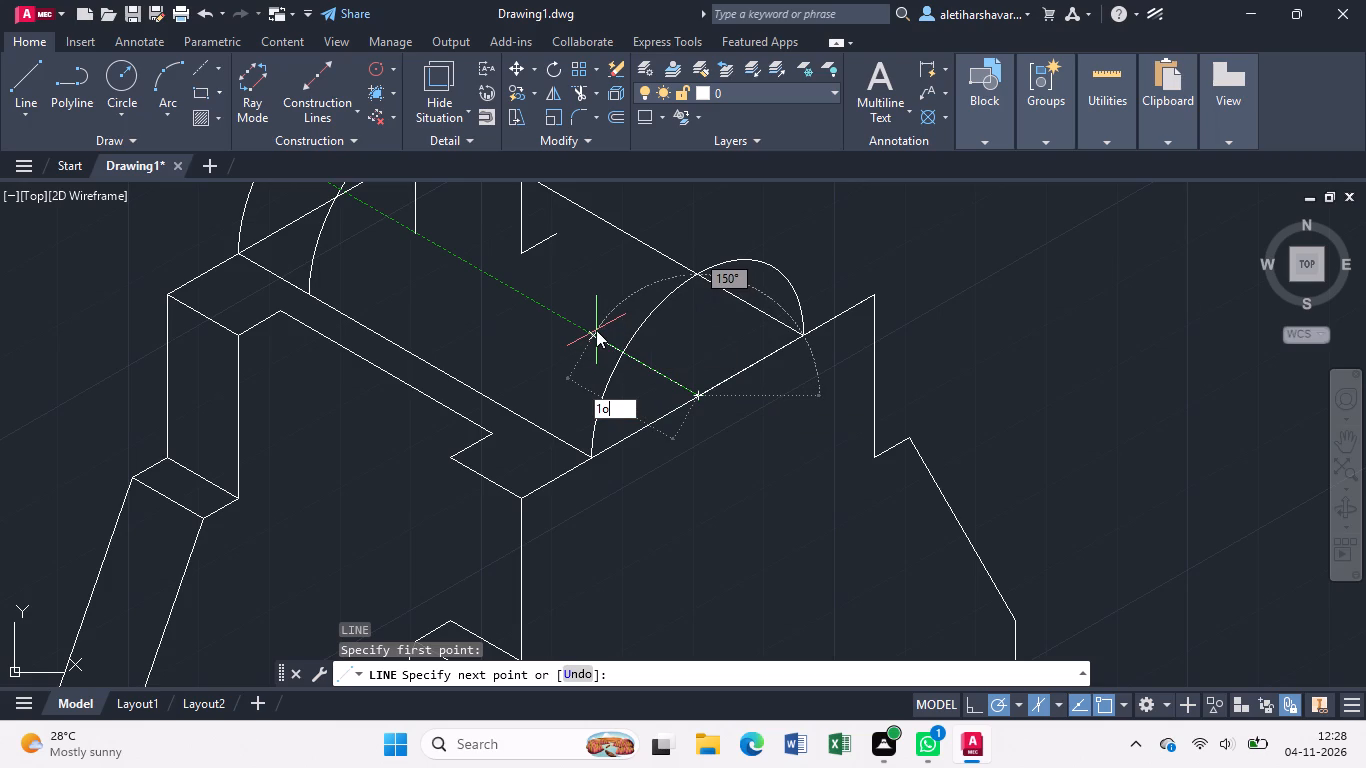
{"action": "key", "text": "BackSpace"}
{"action": "key", "text": "0"}
{"action": "key", "text": "Return"}
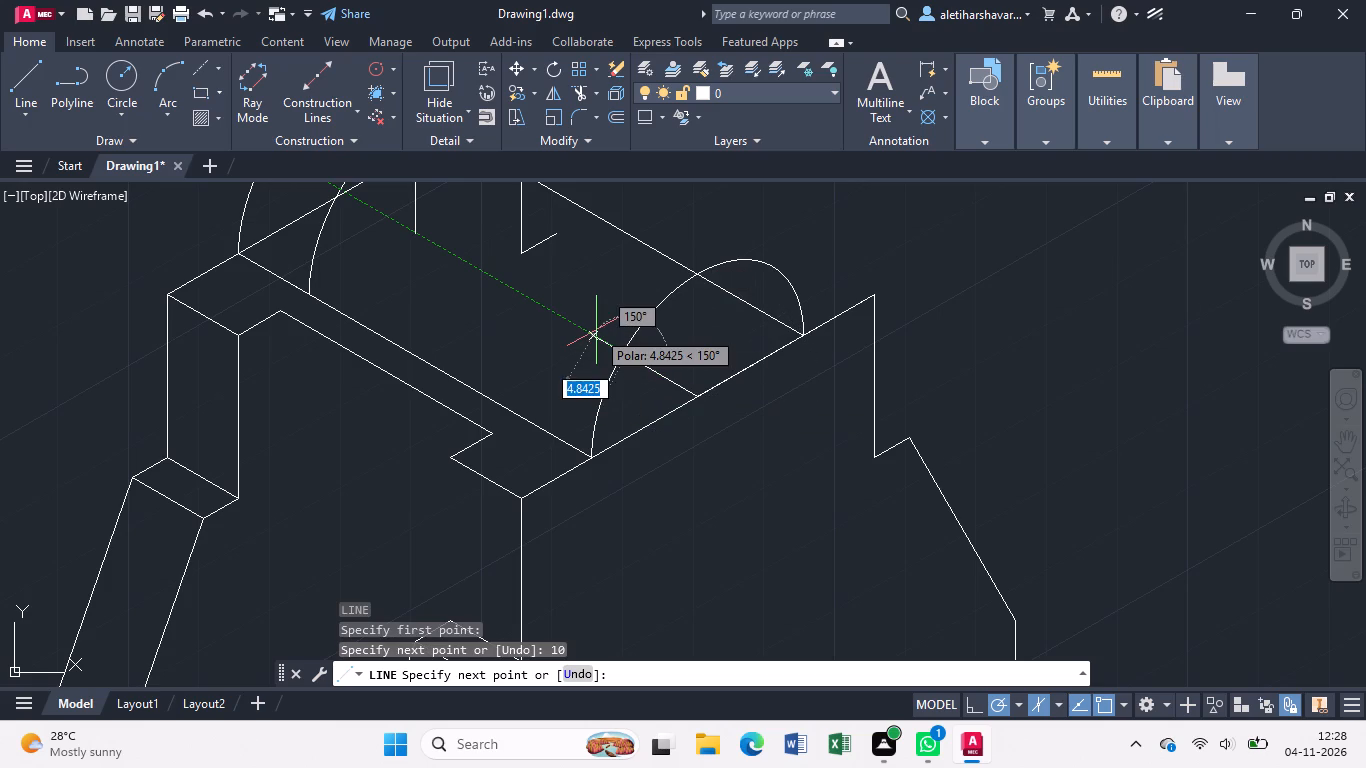
{"action": "key", "text": "Escape"}
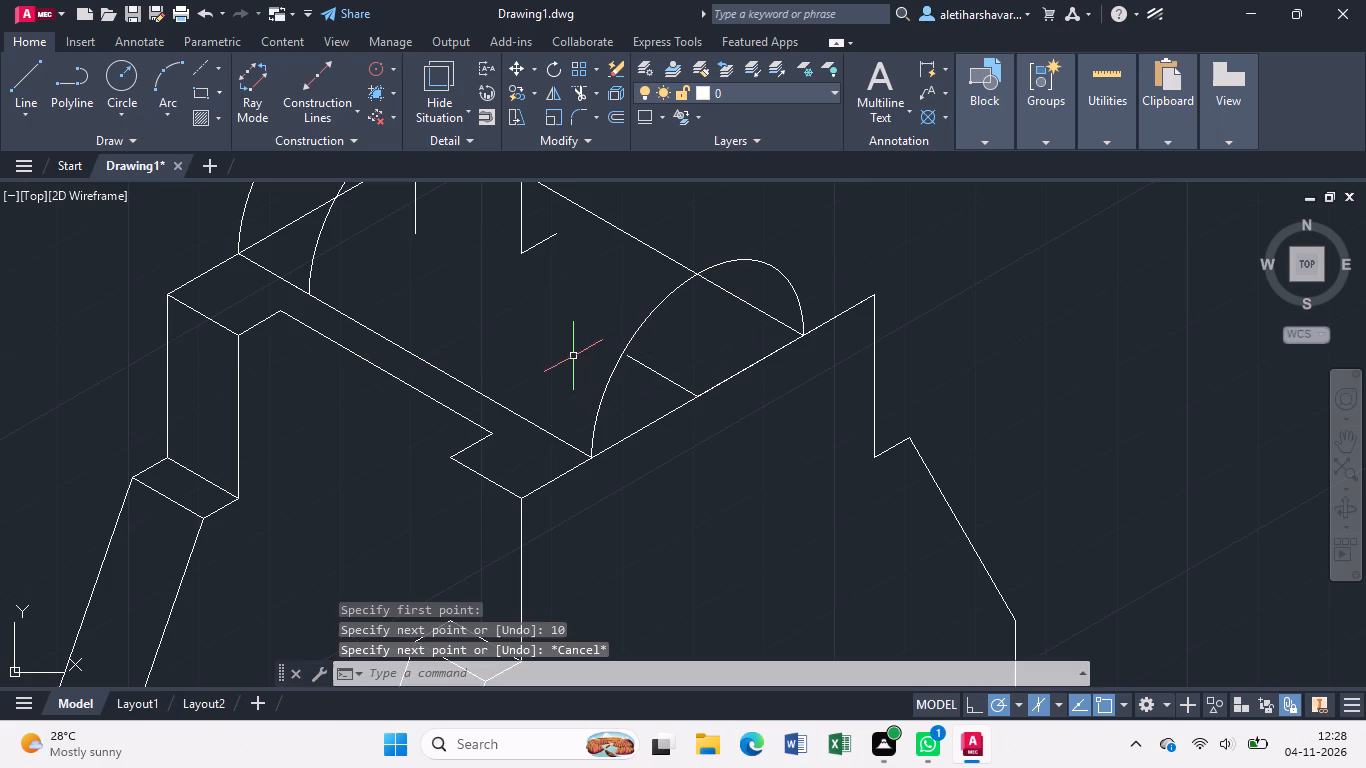
Copy the front arc from its centre on the front top line to the far end of the 10-unit line.
{"action": "scroll", "coordinate": [659, 328], "scroll_direction": "up", "scroll_amount": 3}
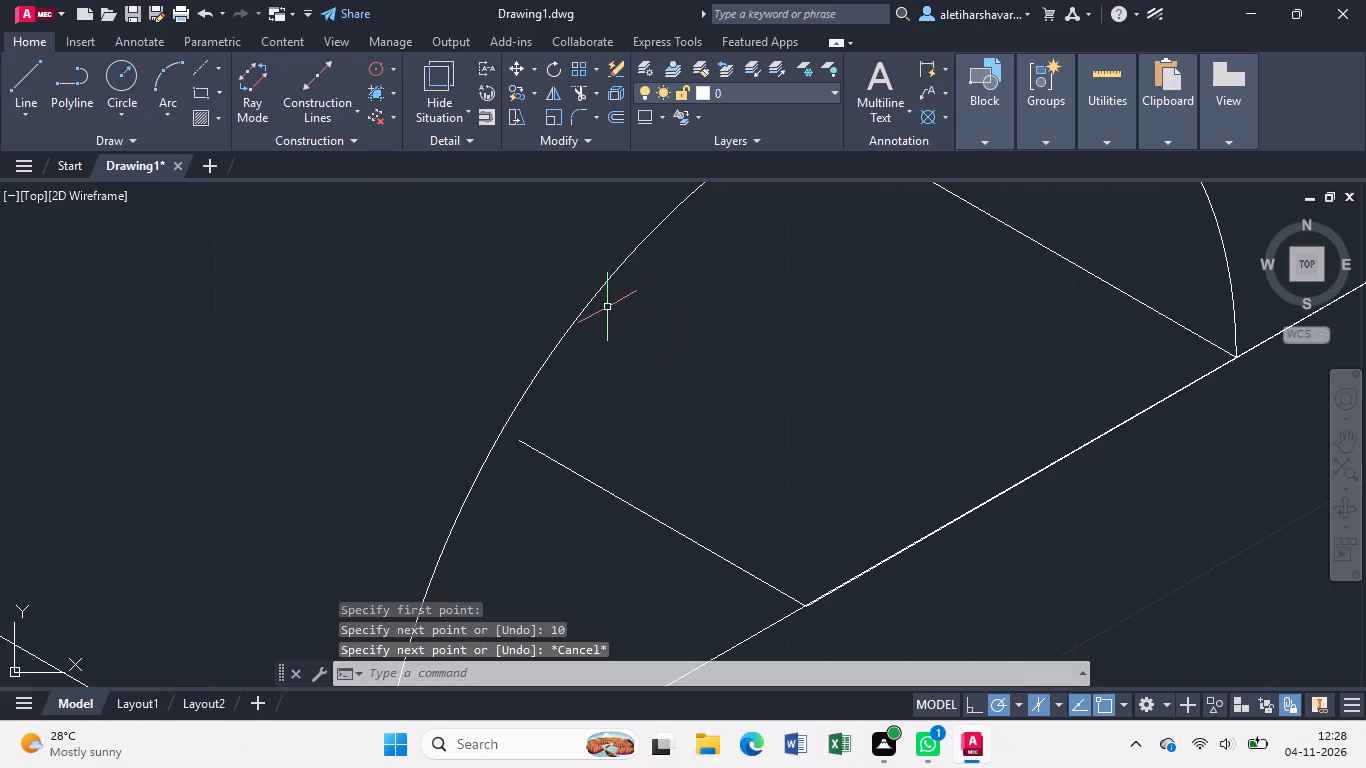
{"action": "left_click", "coordinate": [592, 301]}
{"action": "type", "text": "co"}
{"action": "key", "text": "Return"}
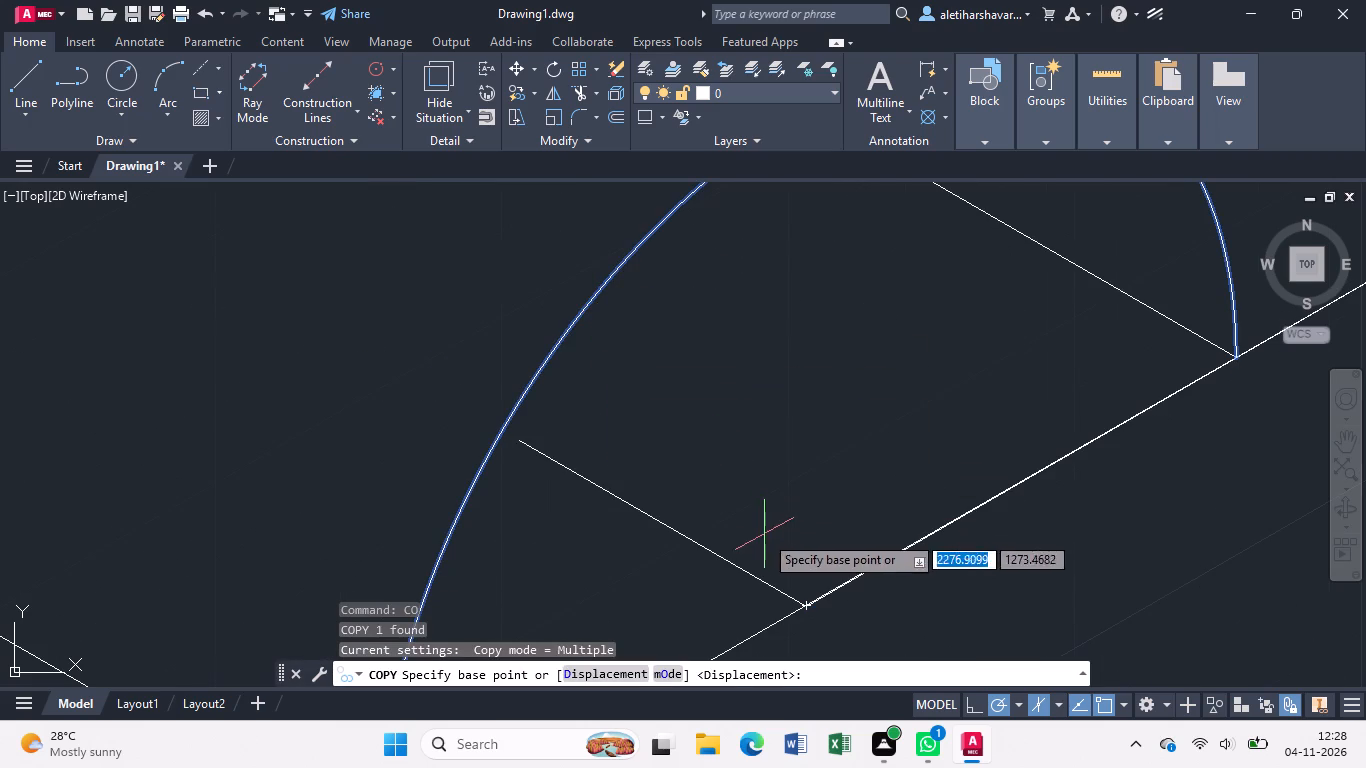
{"action": "left_click", "coordinate": [810, 600]}
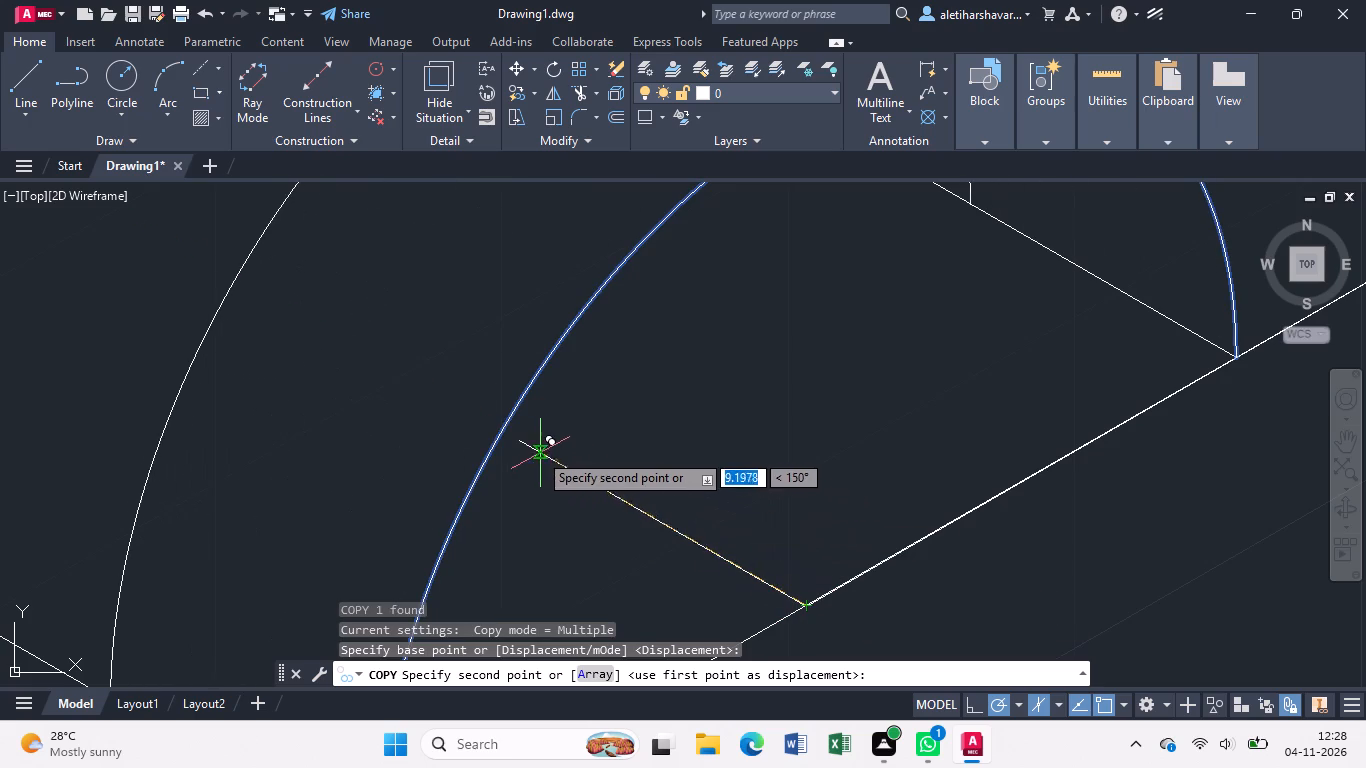
{"action": "left_click", "coordinate": [522, 445]}
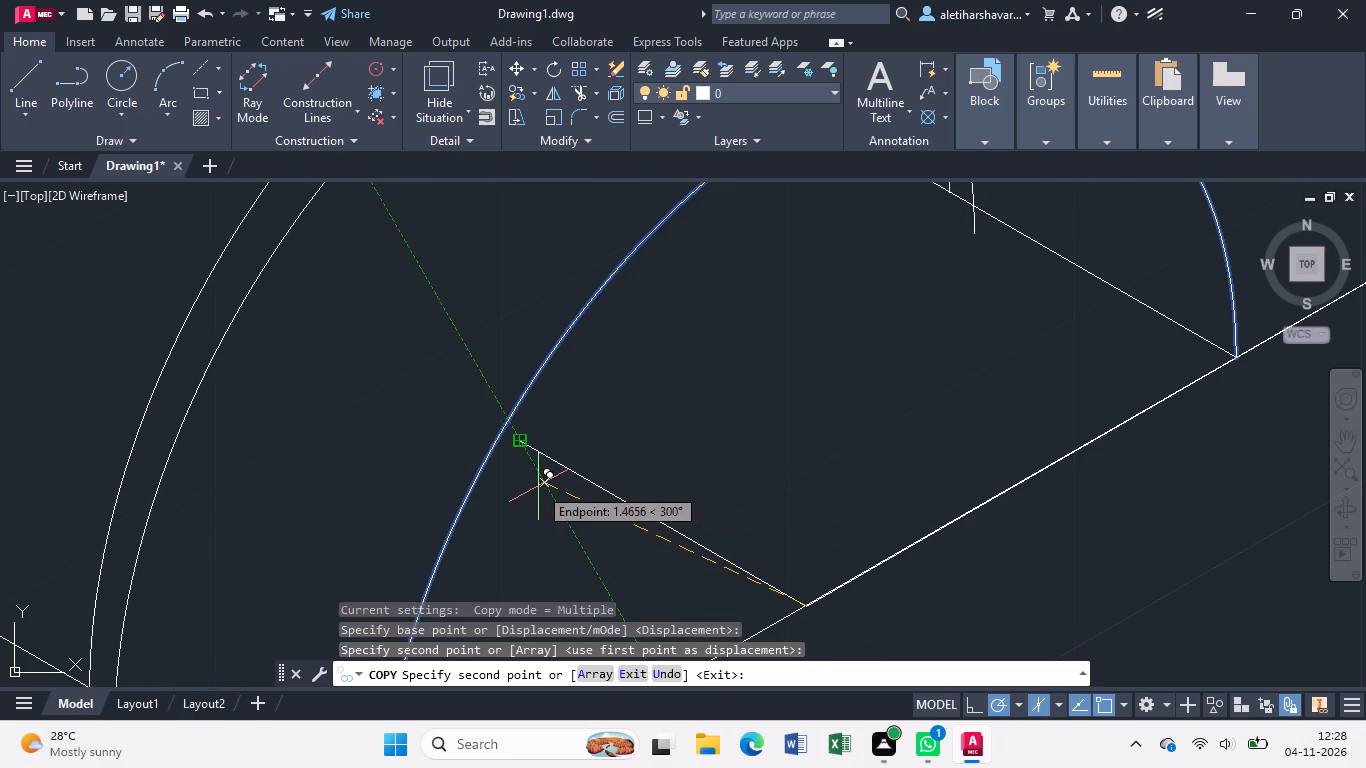
{"action": "key", "text": "Escape"}
Draw a vertical line from the far end of the 10-unit line up to the copied front arc.
{"action": "scroll", "coordinate": [538, 483], "scroll_direction": "down", "scroll_amount": 3}
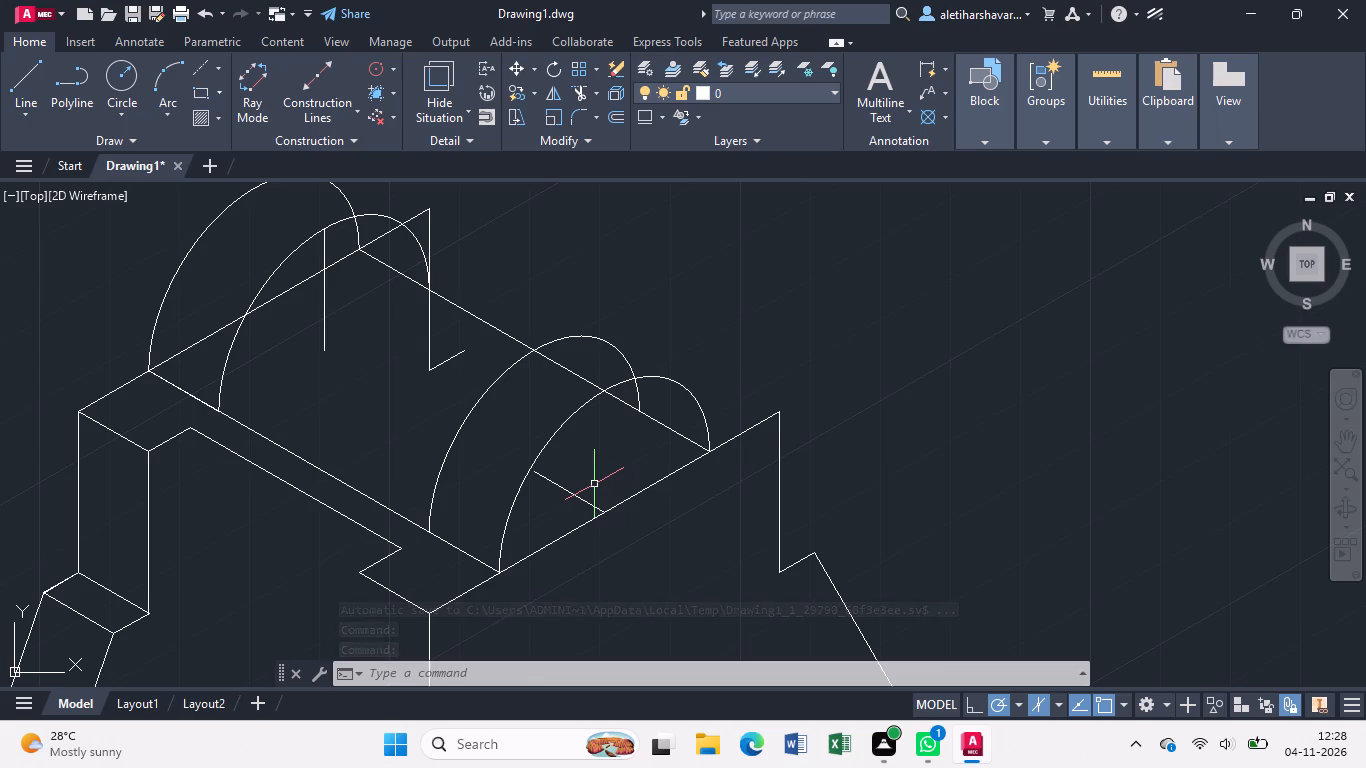
{"action": "key", "text": "l"}
{"action": "key", "text": "Return"}
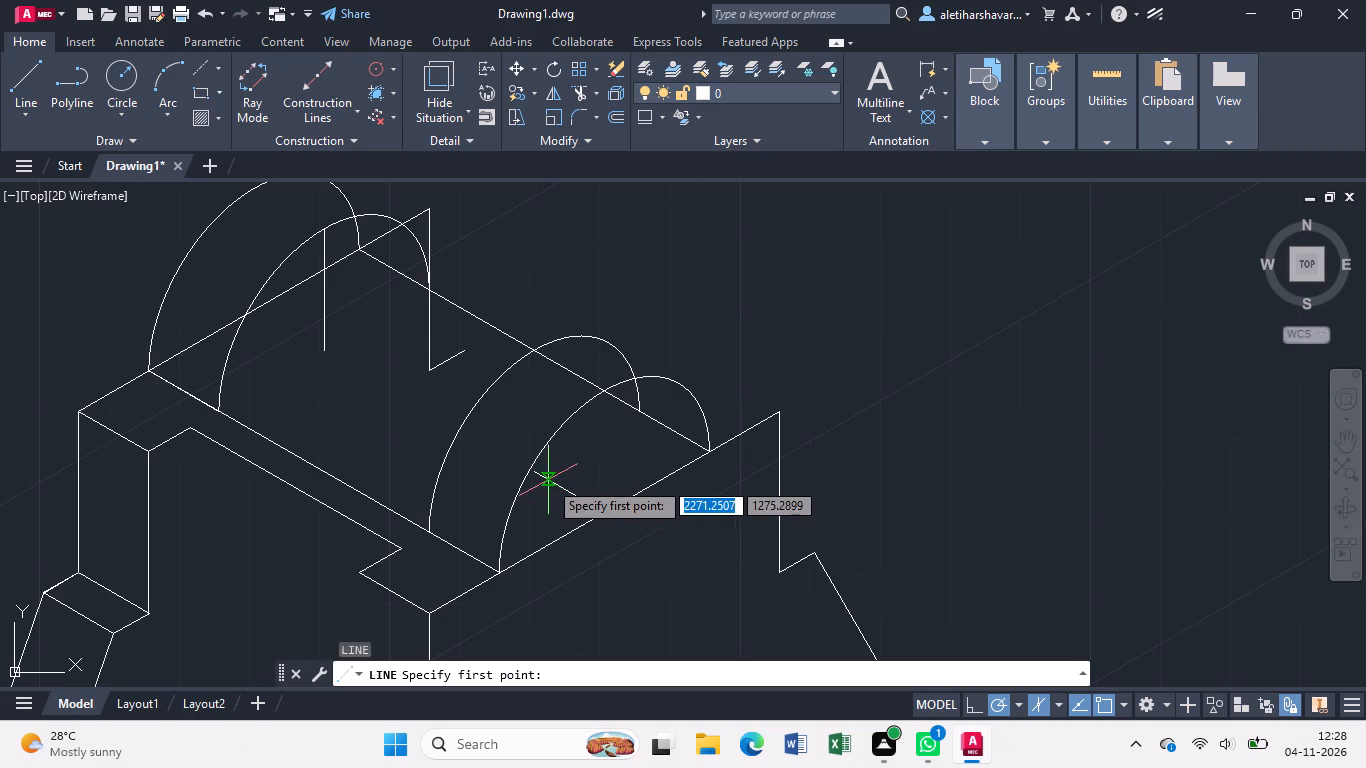
{"action": "left_click", "coordinate": [536, 470]}
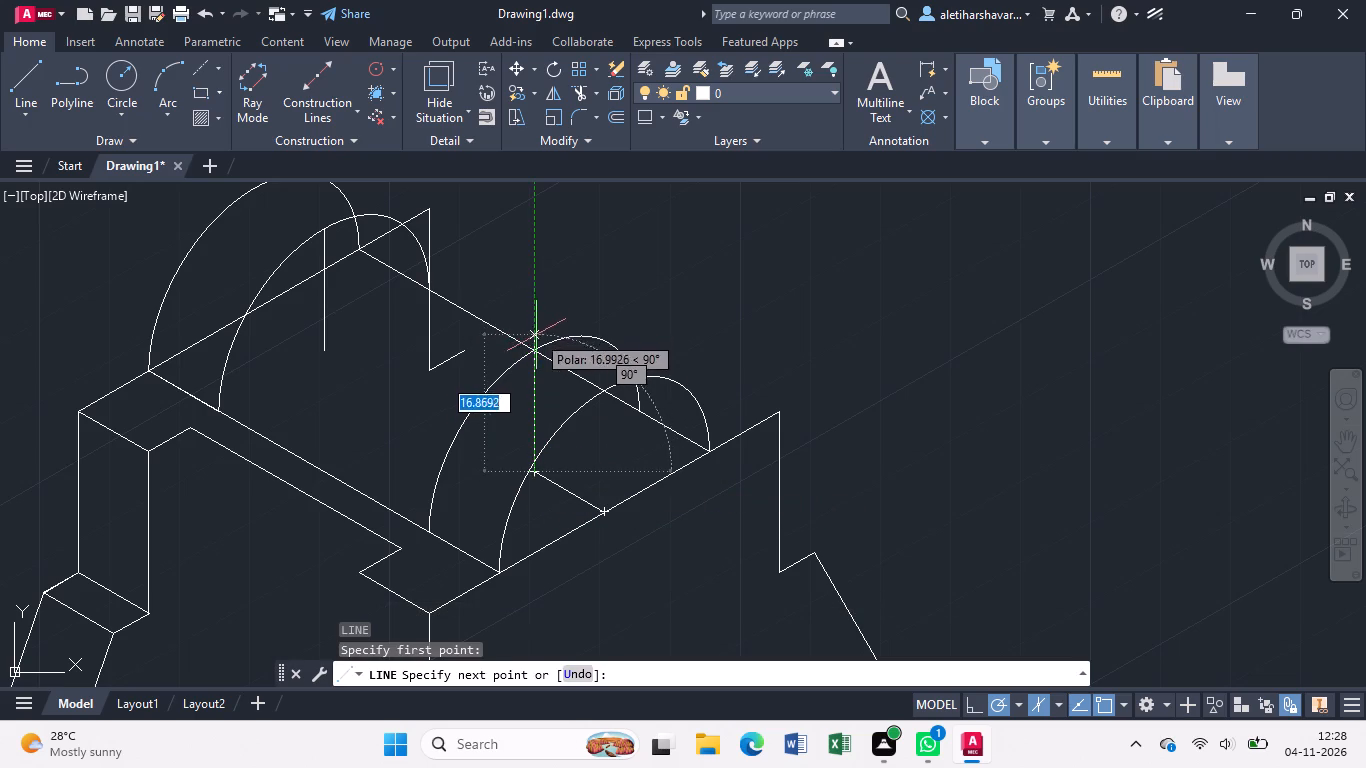
{"action": "left_click", "coordinate": [534, 349]}
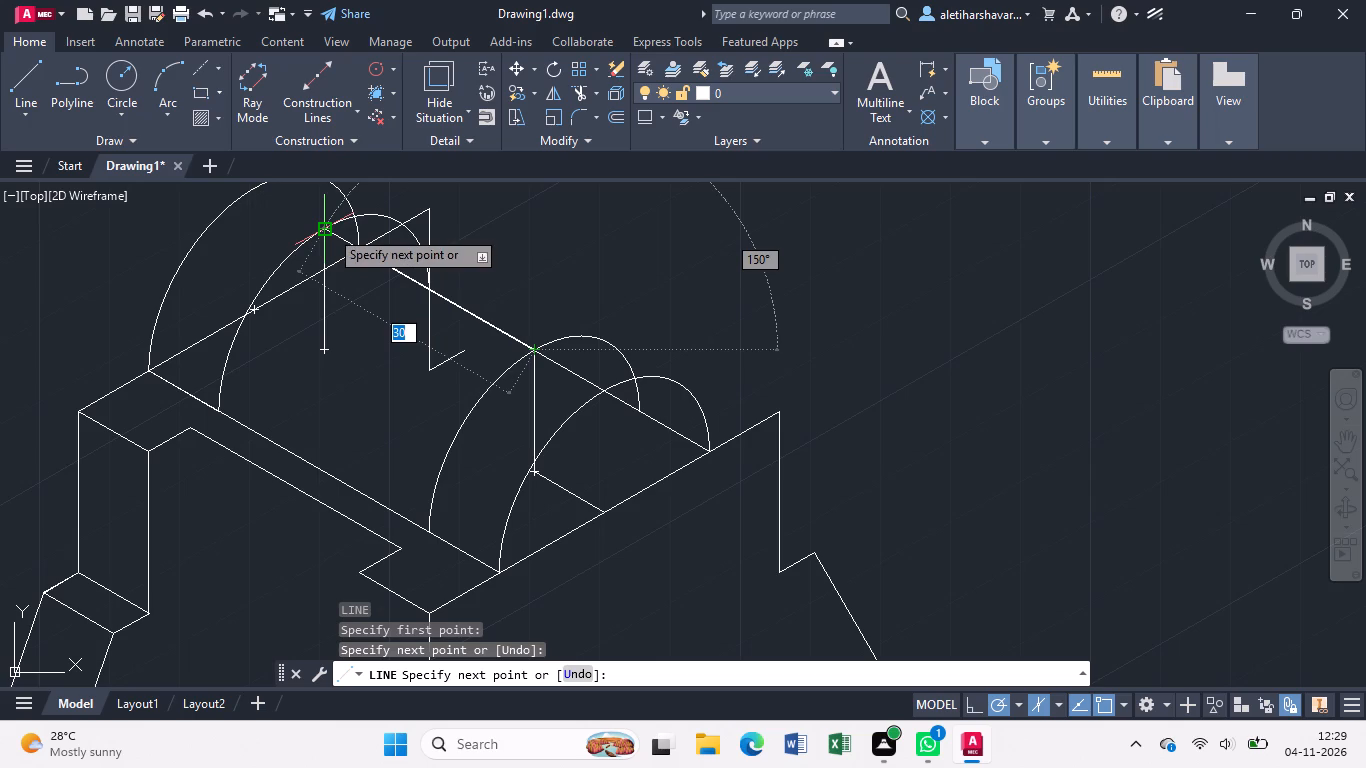
{"action": "key", "text": "Escape"}
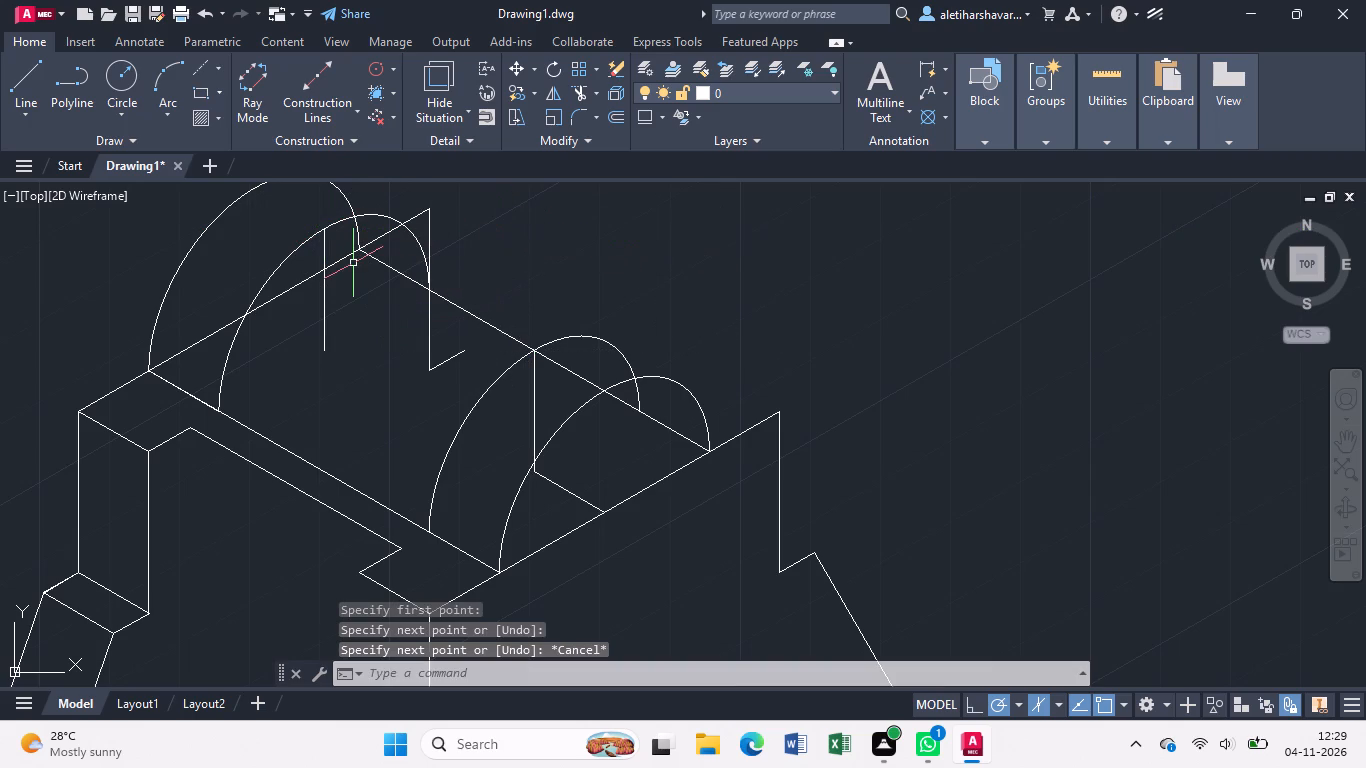
Draw a line from the rear vertical centre line's top 10 units down, continuing about 40 units at 330° toward the front.
{"action": "key", "text": "l"}
{"action": "key", "text": "Return"}
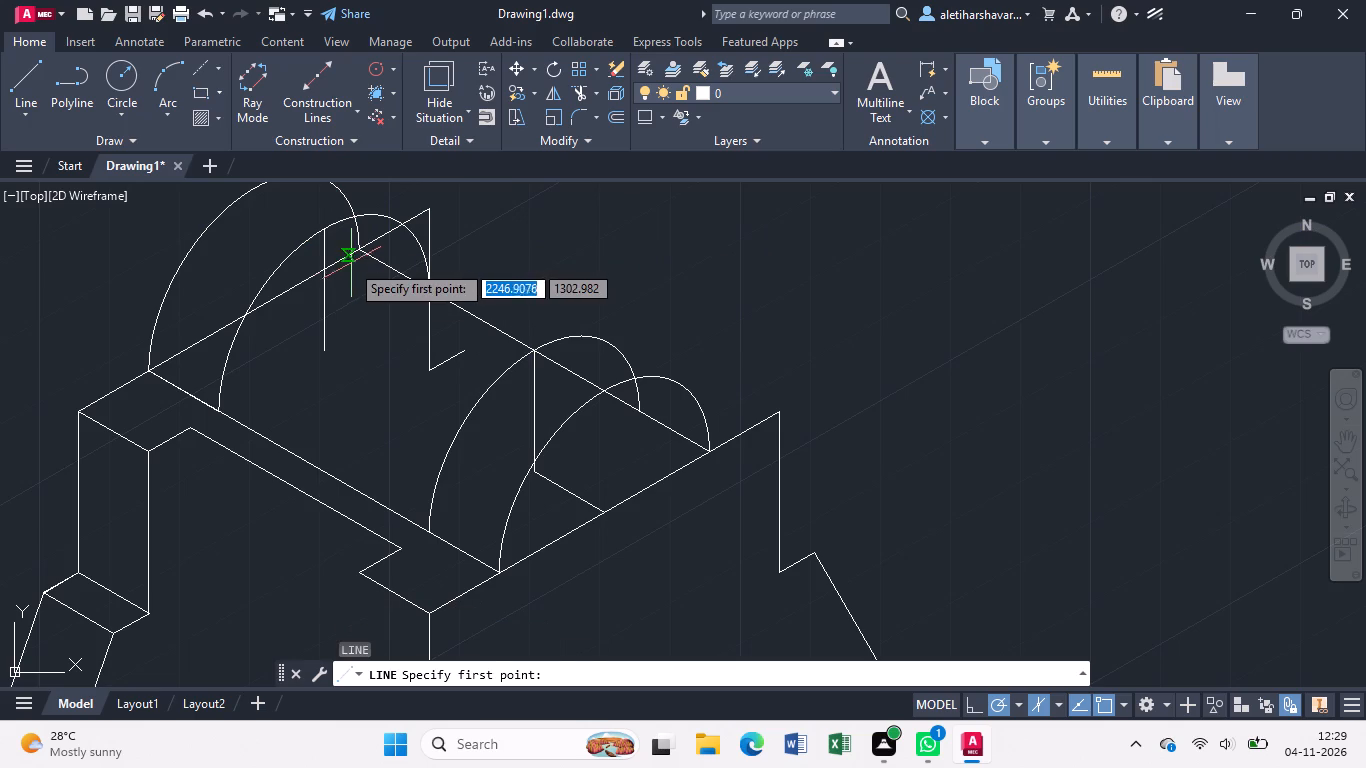
{"action": "left_click", "coordinate": [327, 225]}
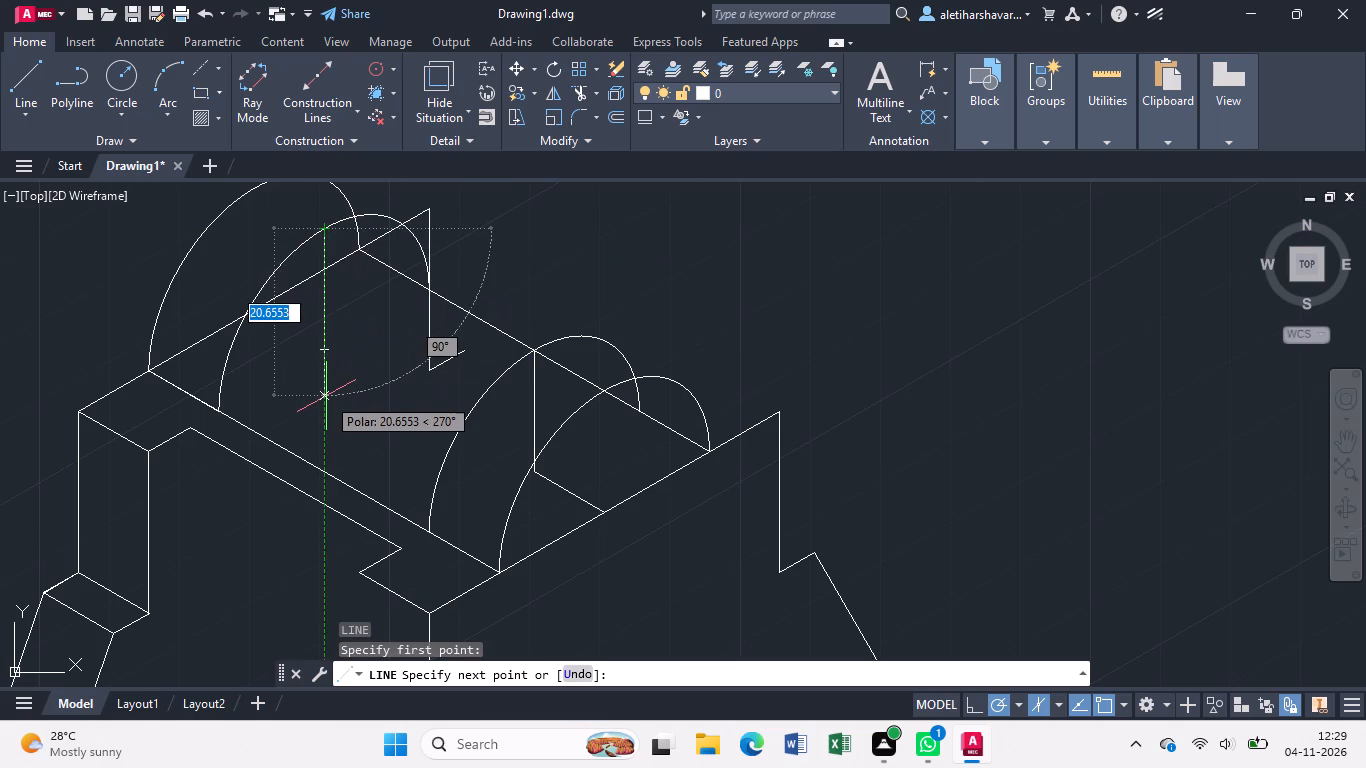
{"action": "key", "text": "1"}
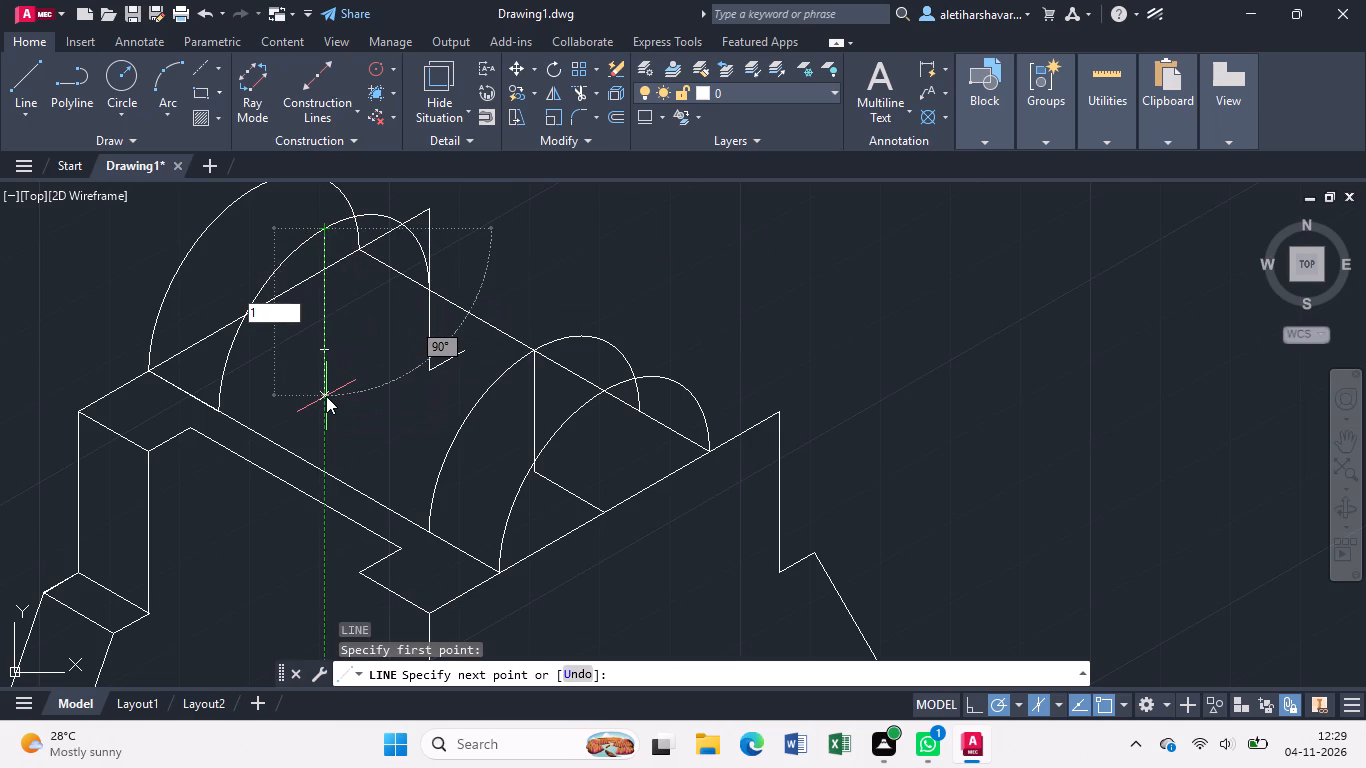
{"action": "key", "text": "0"}
{"action": "key", "text": "Return"}
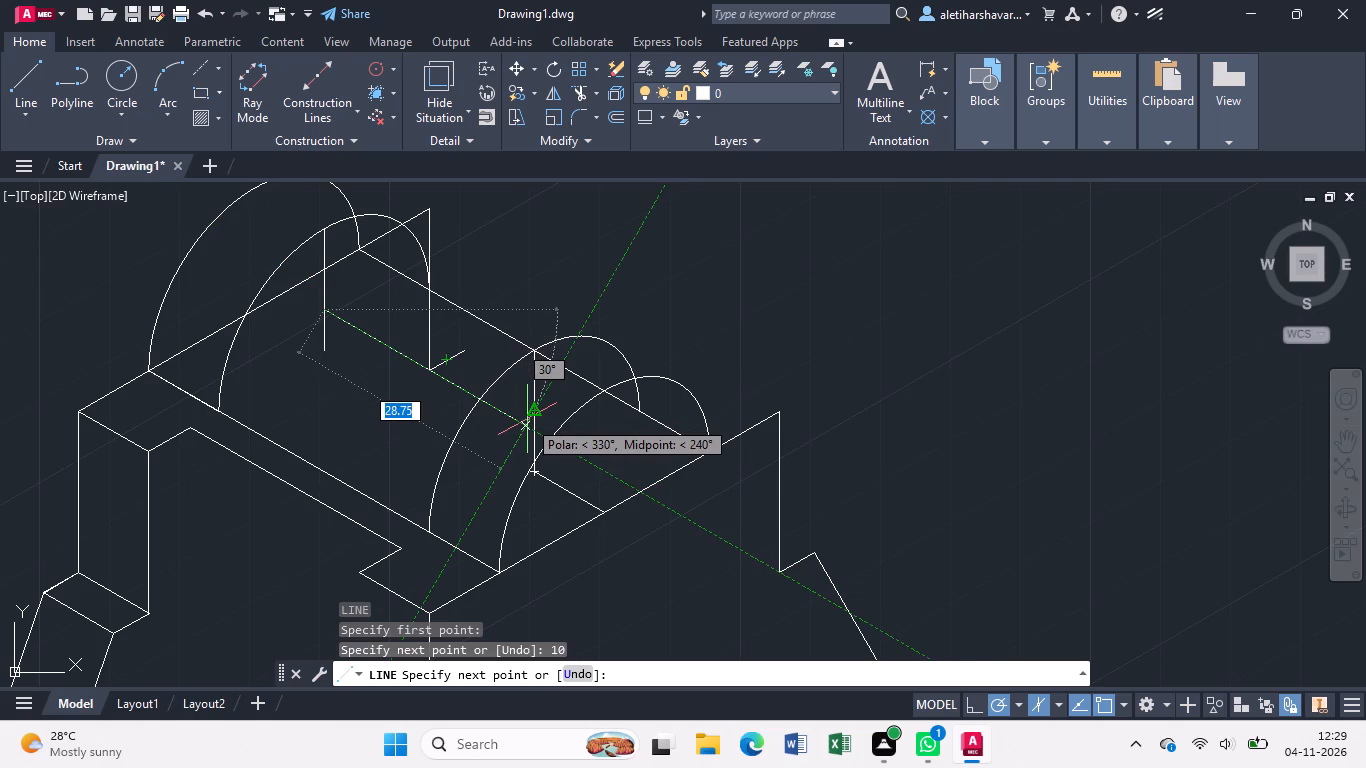
{"action": "left_click", "coordinate": [598, 478]}
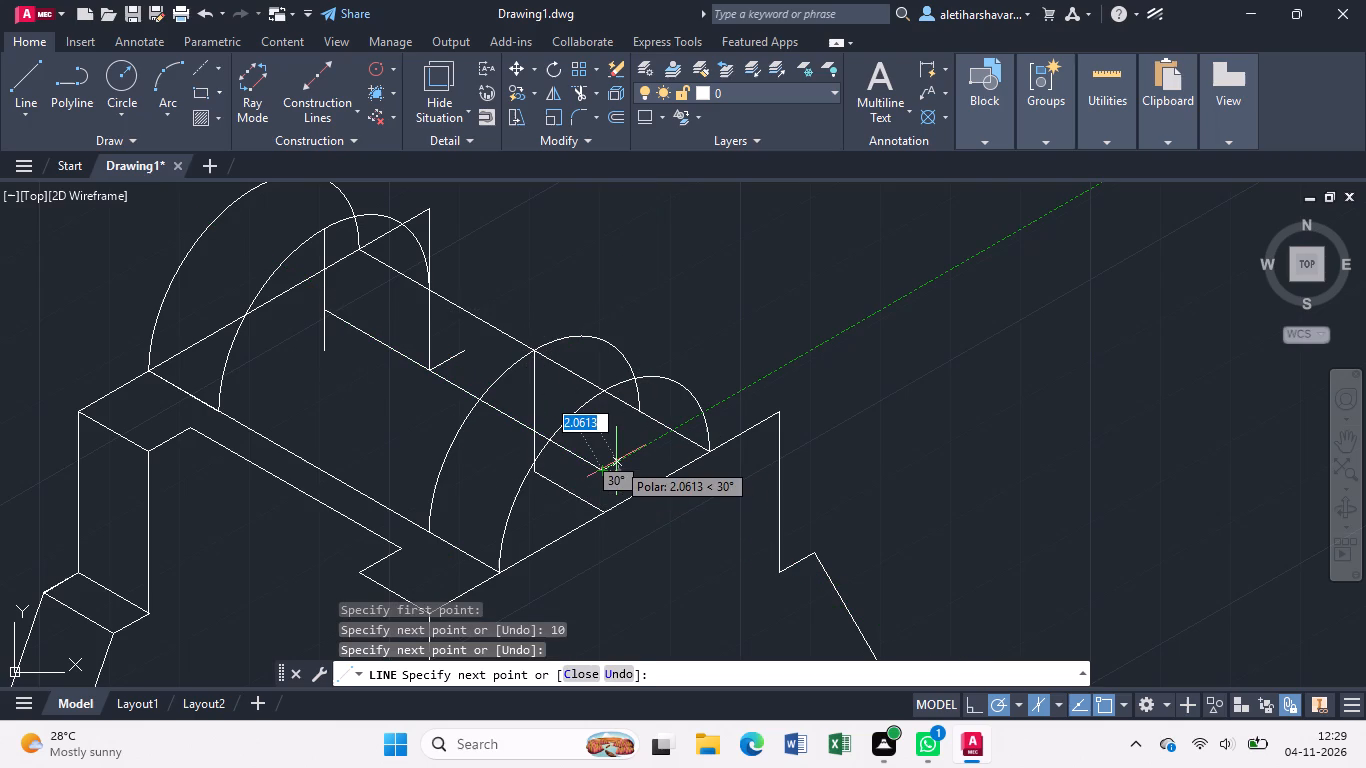
{"action": "key", "text": "Escape"}
Trim the 330° line beyond the front vertical line, and the portions of both vertical centre lines below the 330° line.
{"action": "type", "text": "tr"}
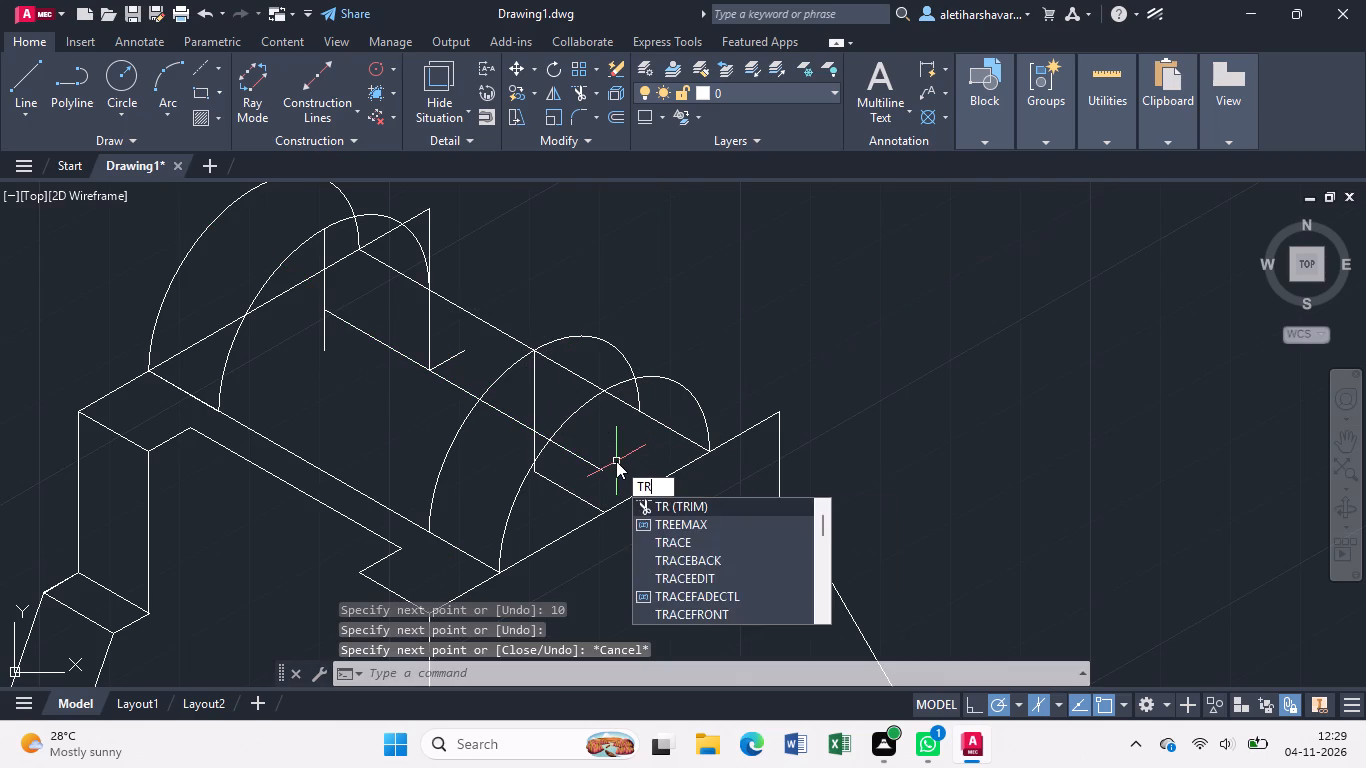
{"action": "key", "text": "Return"}
{"action": "left_click", "coordinate": [597, 465]}
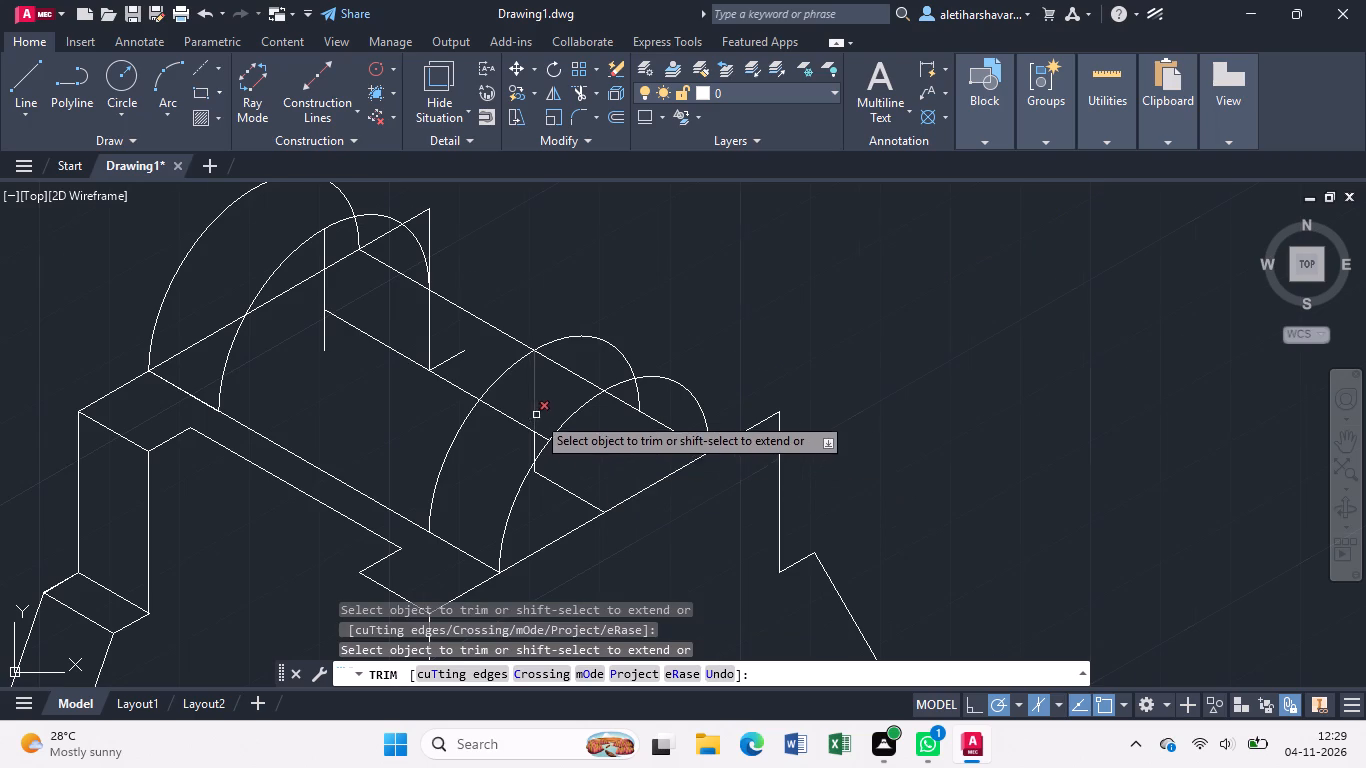
{"action": "scroll", "coordinate": [536, 415], "scroll_direction": "up", "scroll_amount": 3}
{"action": "left_click", "coordinate": [545, 491]}
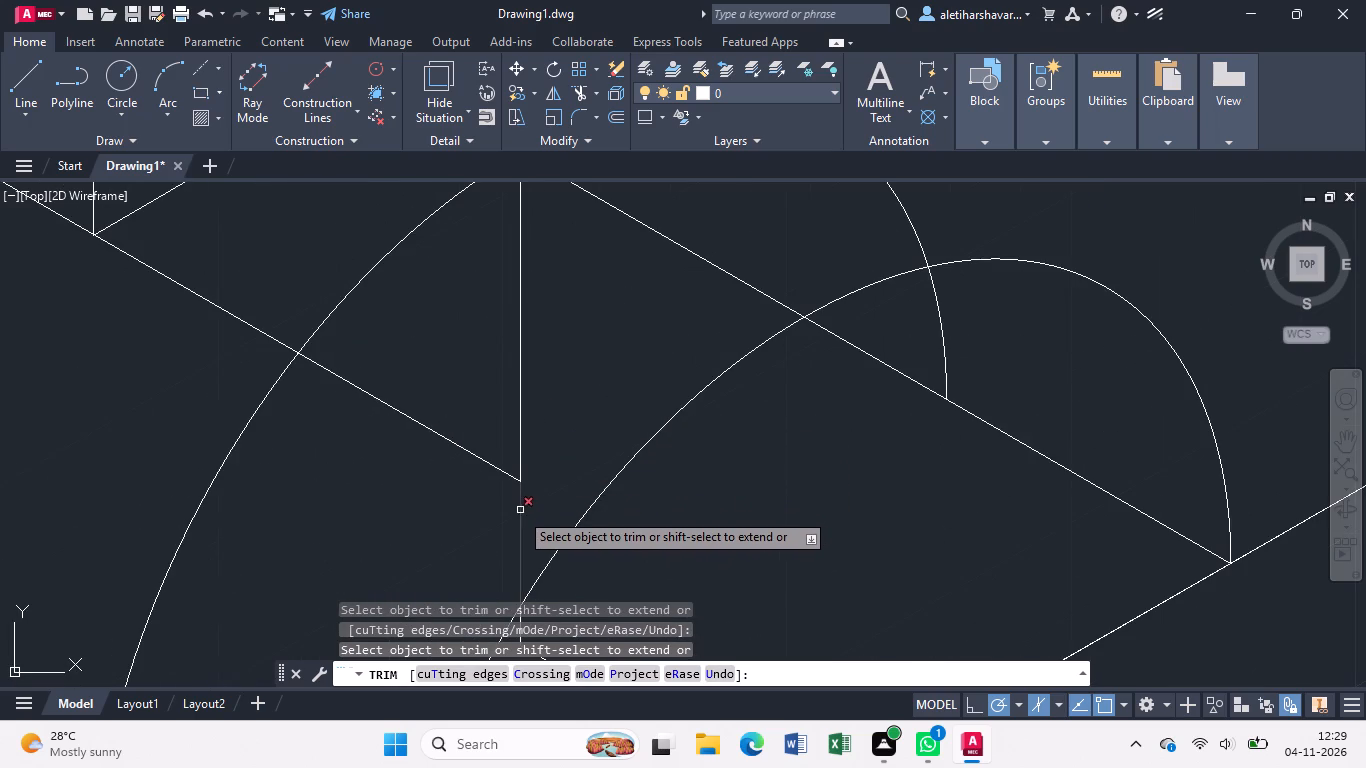
{"action": "left_click", "coordinate": [519, 511]}
{"action": "scroll", "coordinate": [519, 511], "scroll_direction": "down", "scroll_amount": 3}
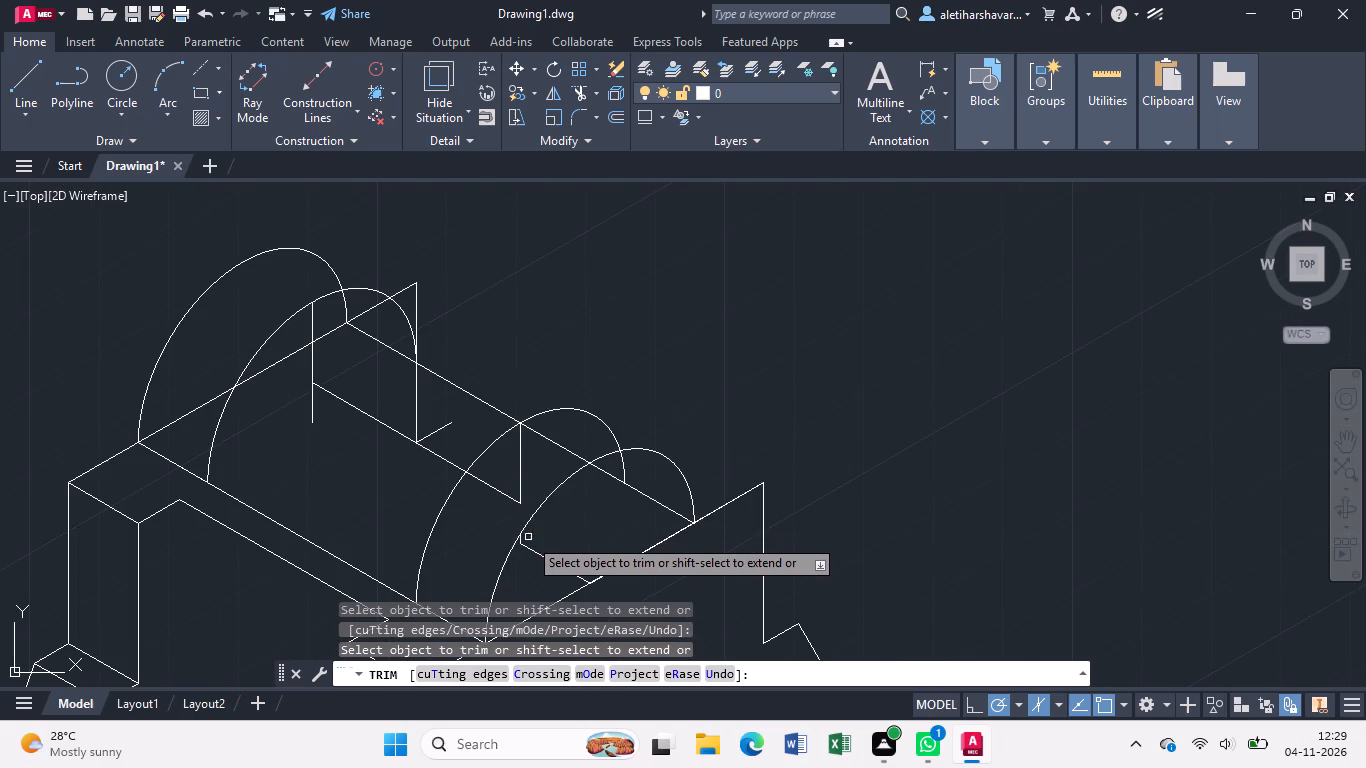
{"action": "left_click", "coordinate": [311, 412]}
{"action": "key", "text": "Escape"}
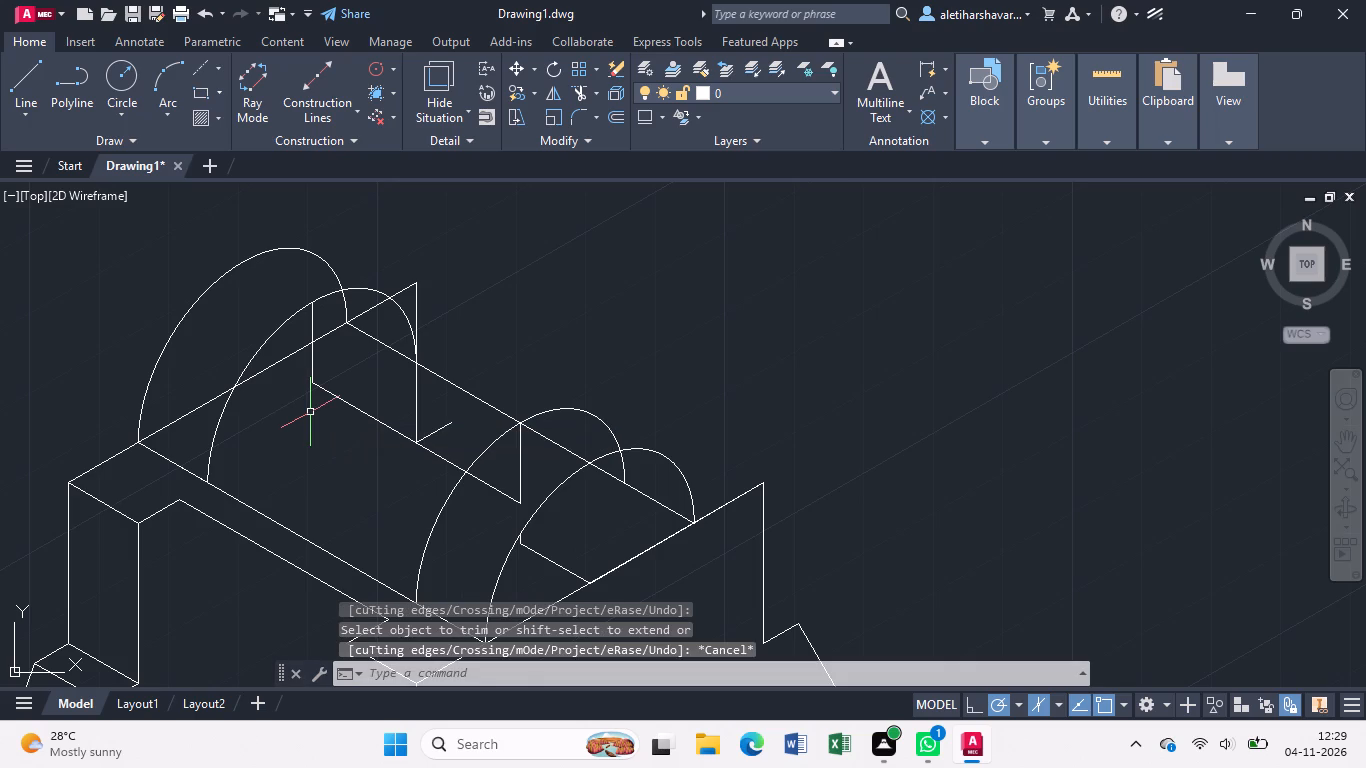
Draw a line at 30° from the rear vertical line's lower end past the copied rear arc, then back about 38 units at 210°.
{"action": "key", "text": "l"}
{"action": "key", "text": "Return"}
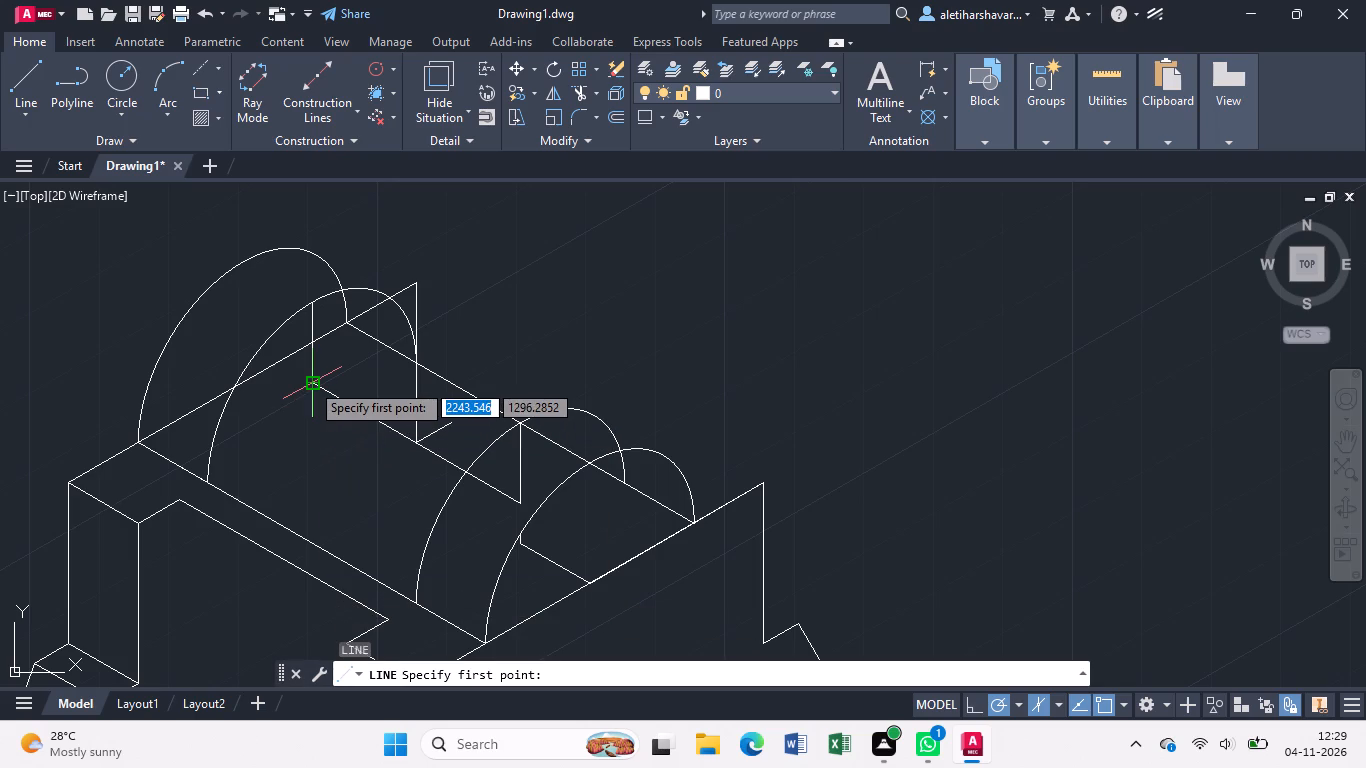
{"action": "left_click", "coordinate": [310, 382]}
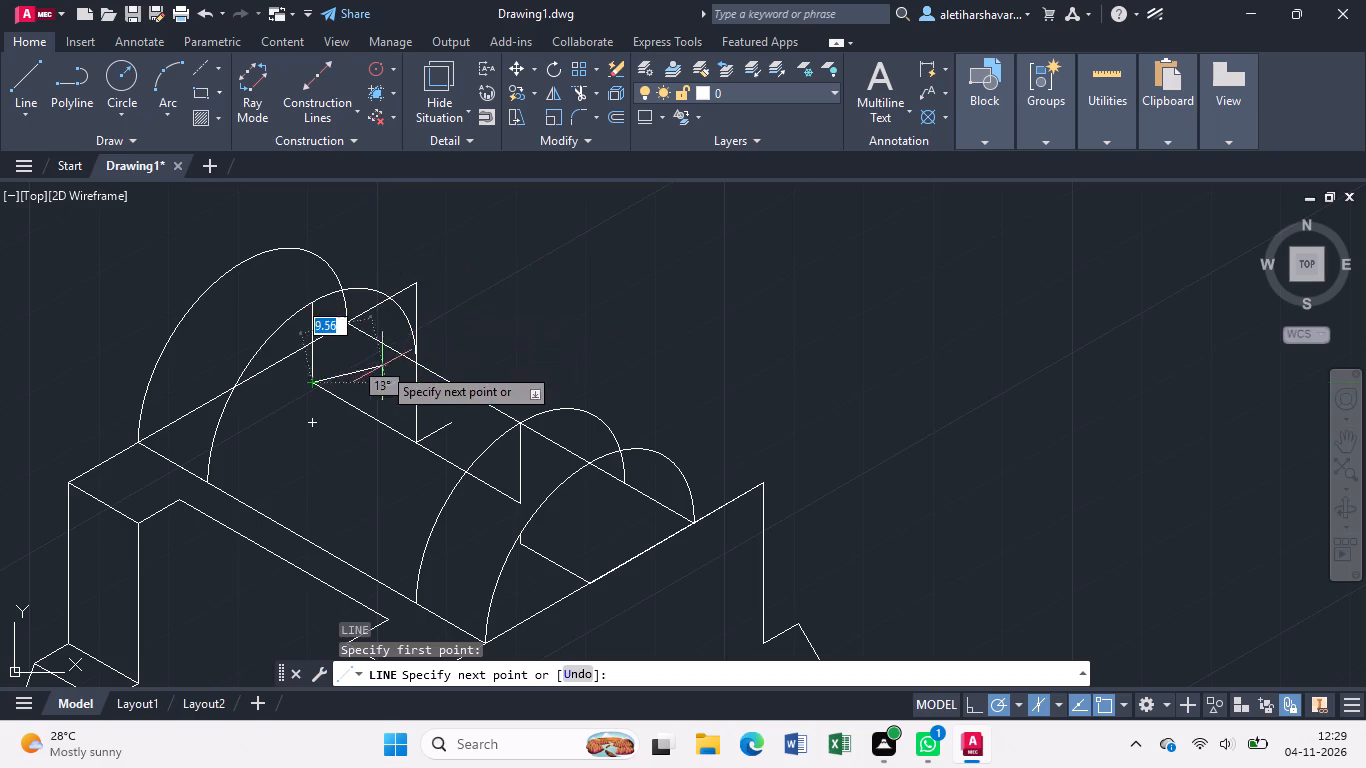
{"action": "left_click", "coordinate": [446, 294]}
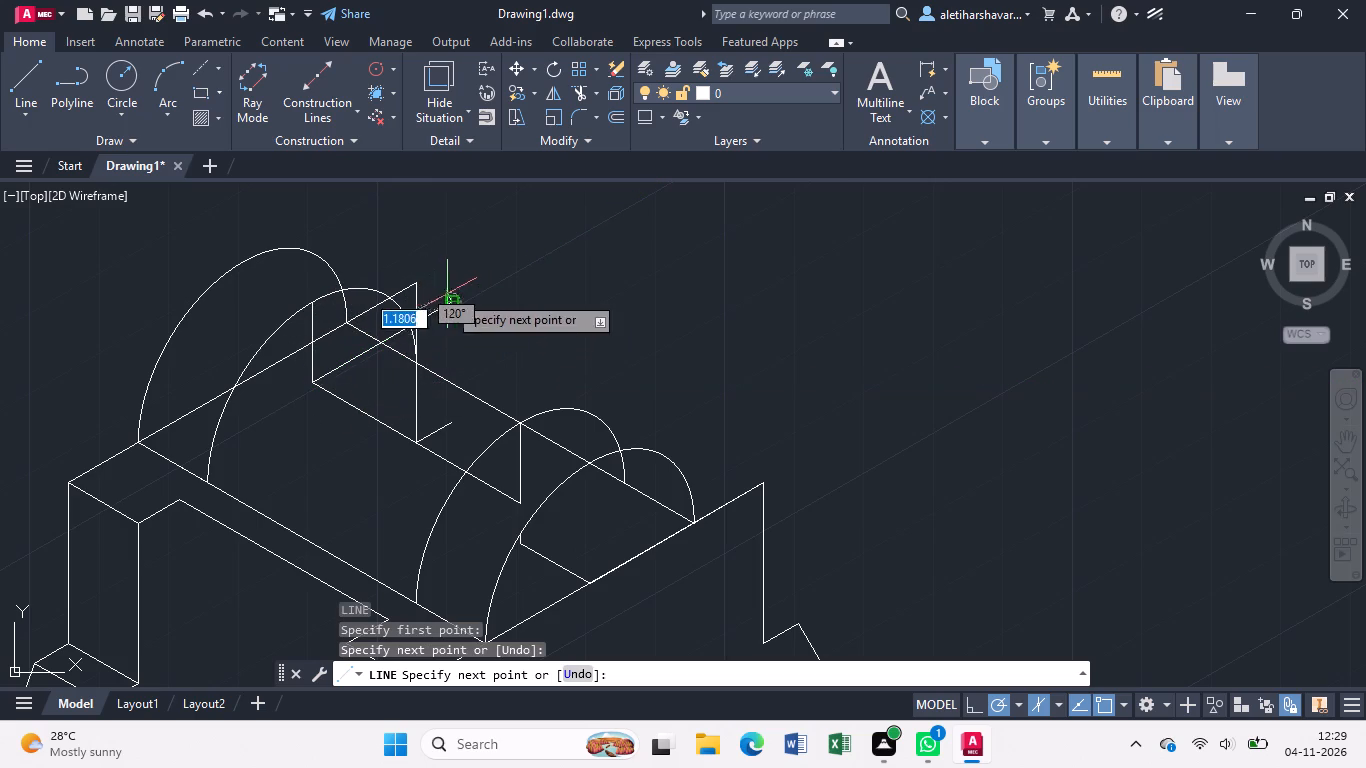
{"action": "left_click", "coordinate": [184, 452]}
{"action": "key", "text": "Escape"}
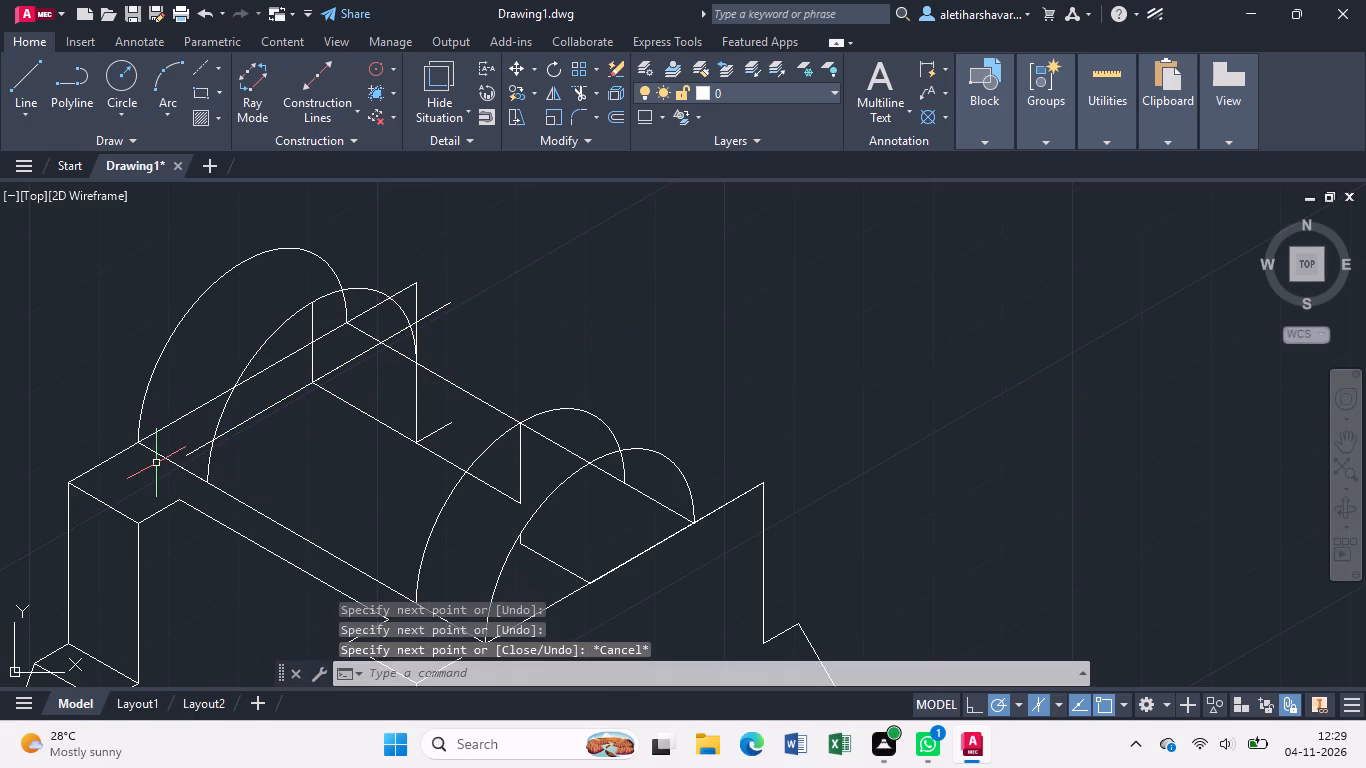
Trim the copied rear arc's left leg below the new 30° line, and the line's ends beyond the arc and rear vertical edge.
{"action": "type", "text": "tr"}
{"action": "key", "text": "Return"}
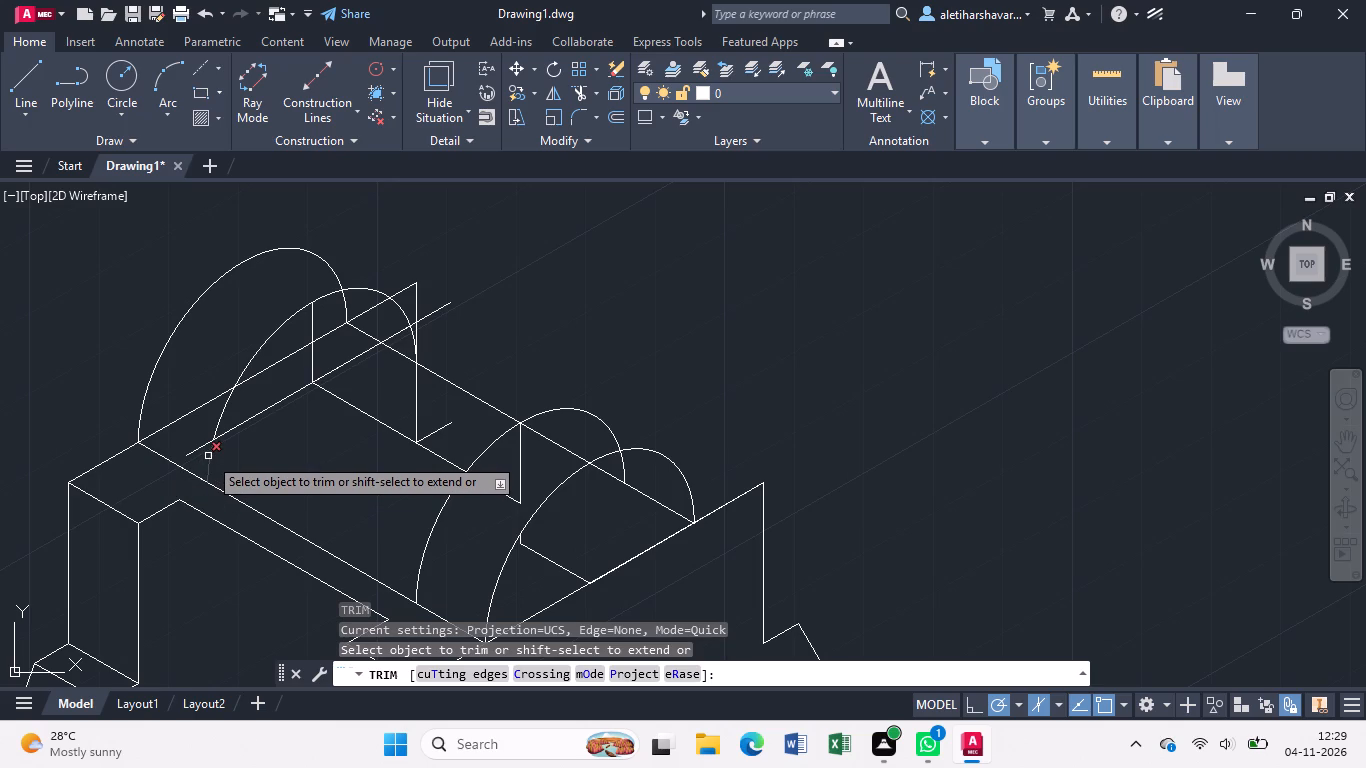
{"action": "left_click", "coordinate": [208, 456]}
{"action": "left_click", "coordinate": [199, 452]}
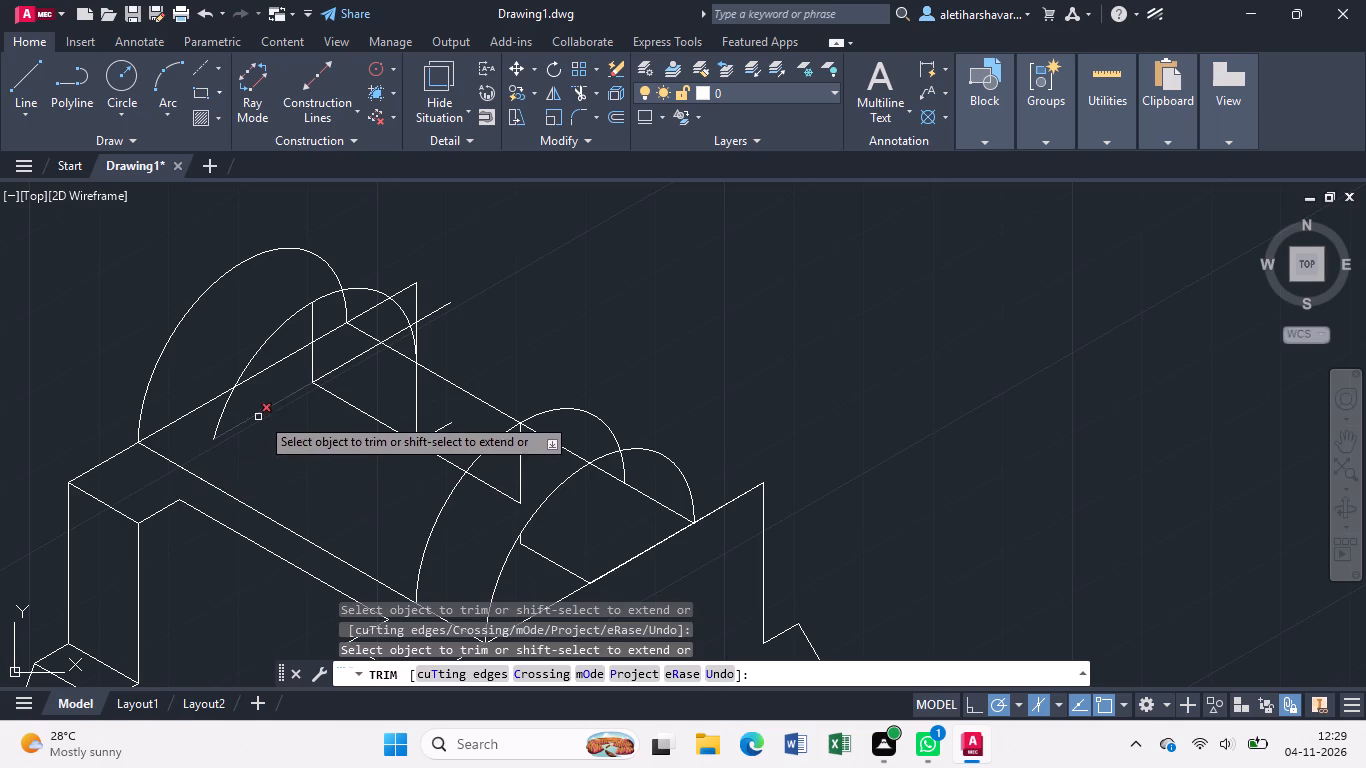
{"action": "left_click", "coordinate": [430, 315]}
{"action": "left_click", "coordinate": [430, 314]}
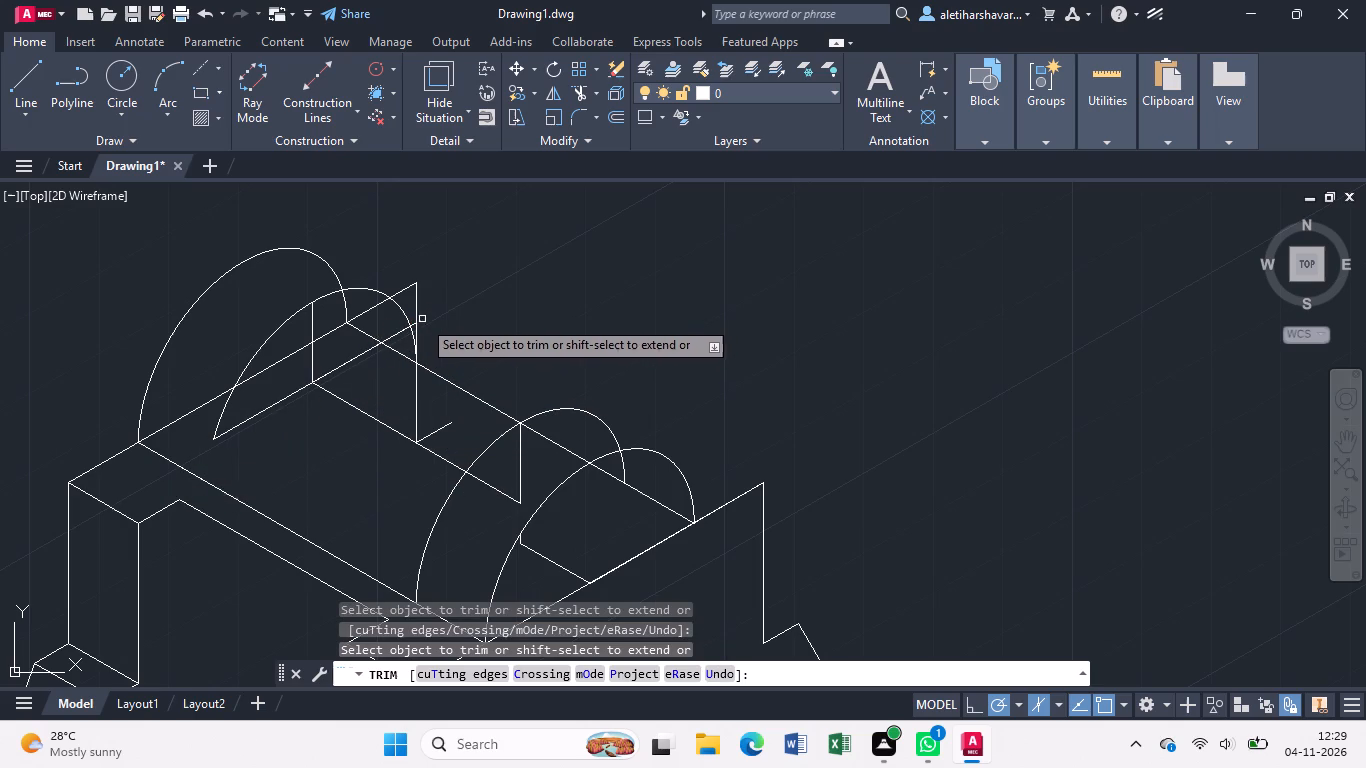
Trim the rear top edge beyond the upright, most of the rear vertical edge, and the short stub at its base.
{"action": "left_click", "coordinate": [416, 322]}
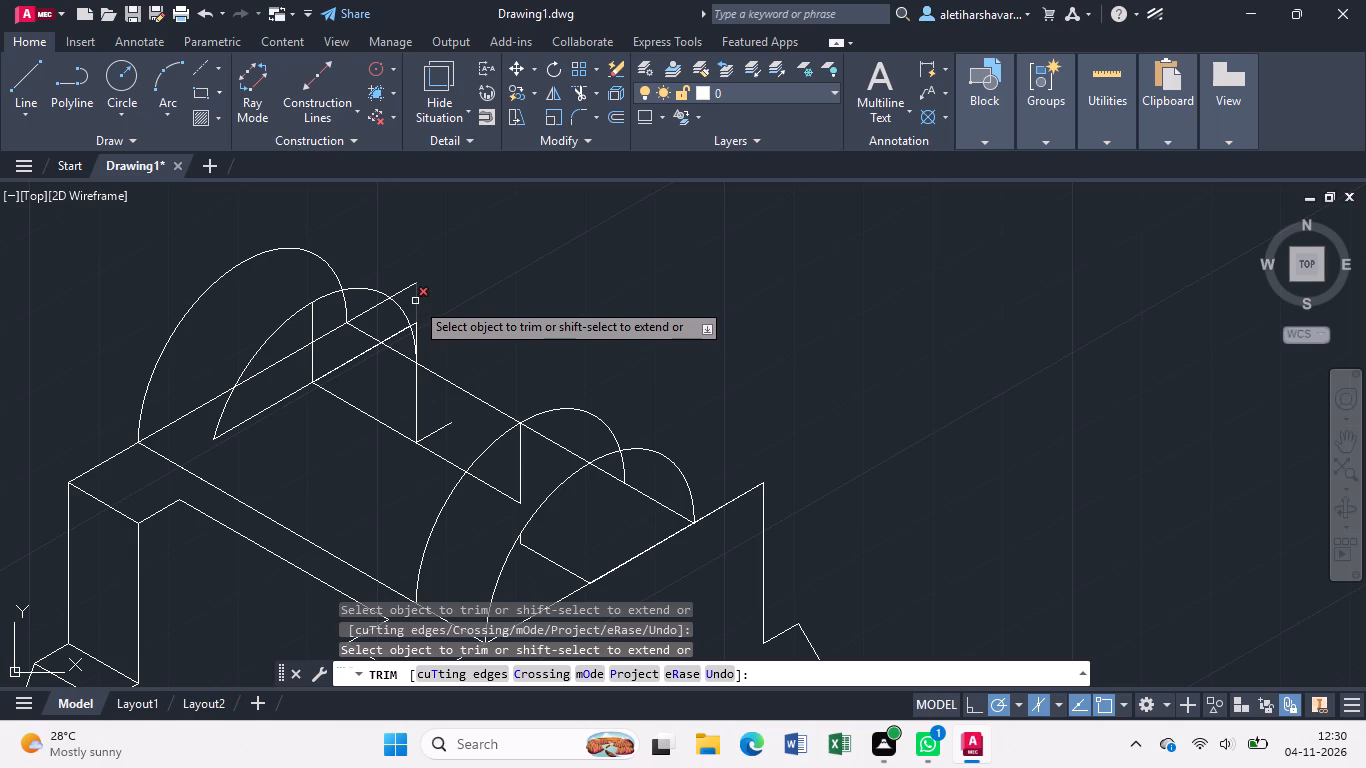
{"action": "double_click", "coordinate": [415, 301]}
{"action": "left_click", "coordinate": [410, 290]}
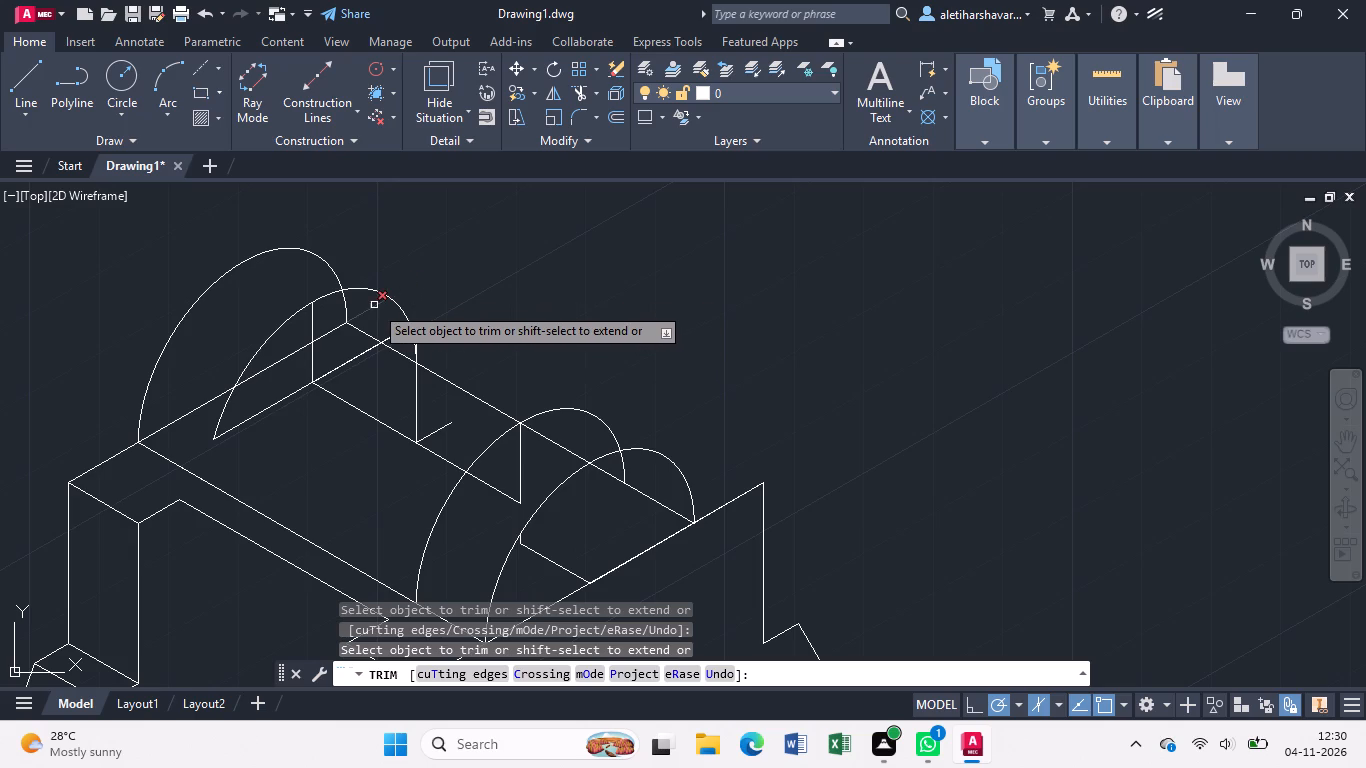
{"action": "left_click", "coordinate": [372, 305]}
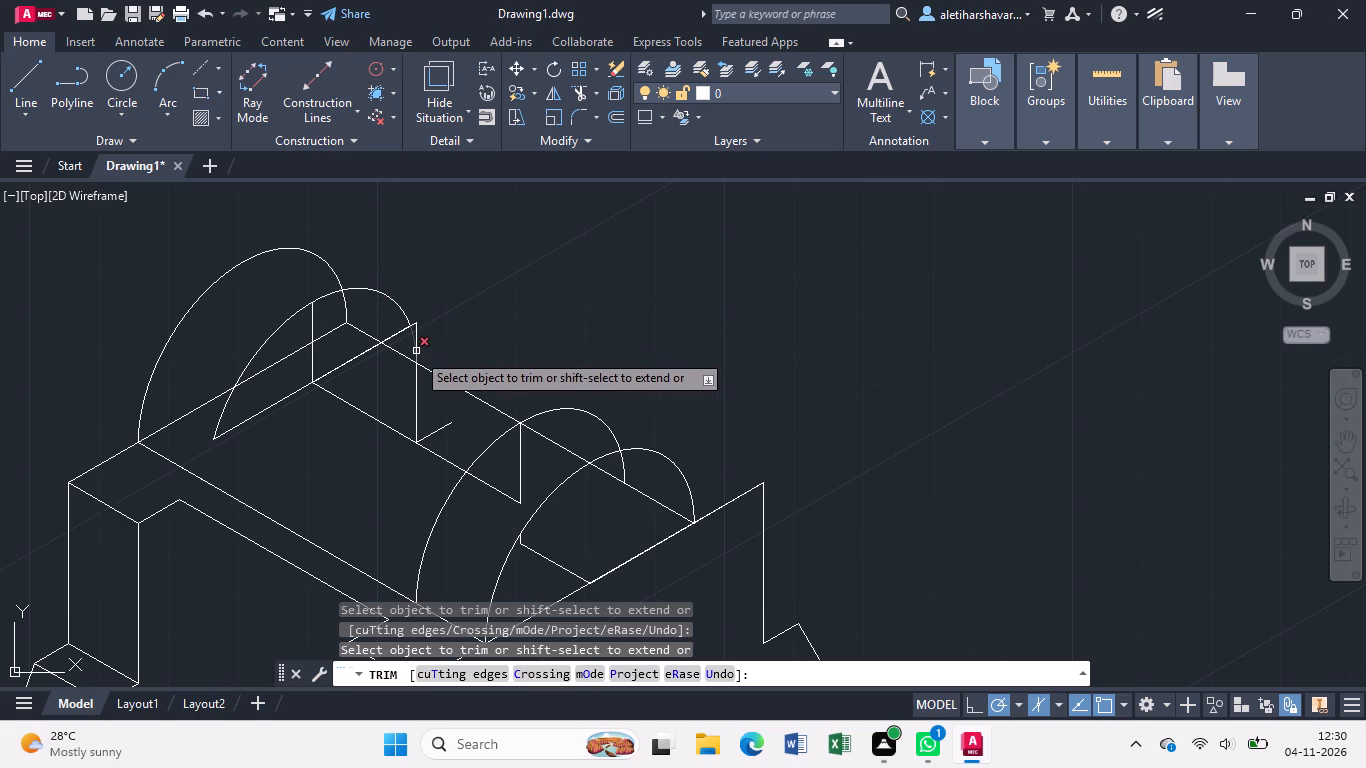
{"action": "left_click", "coordinate": [418, 395]}
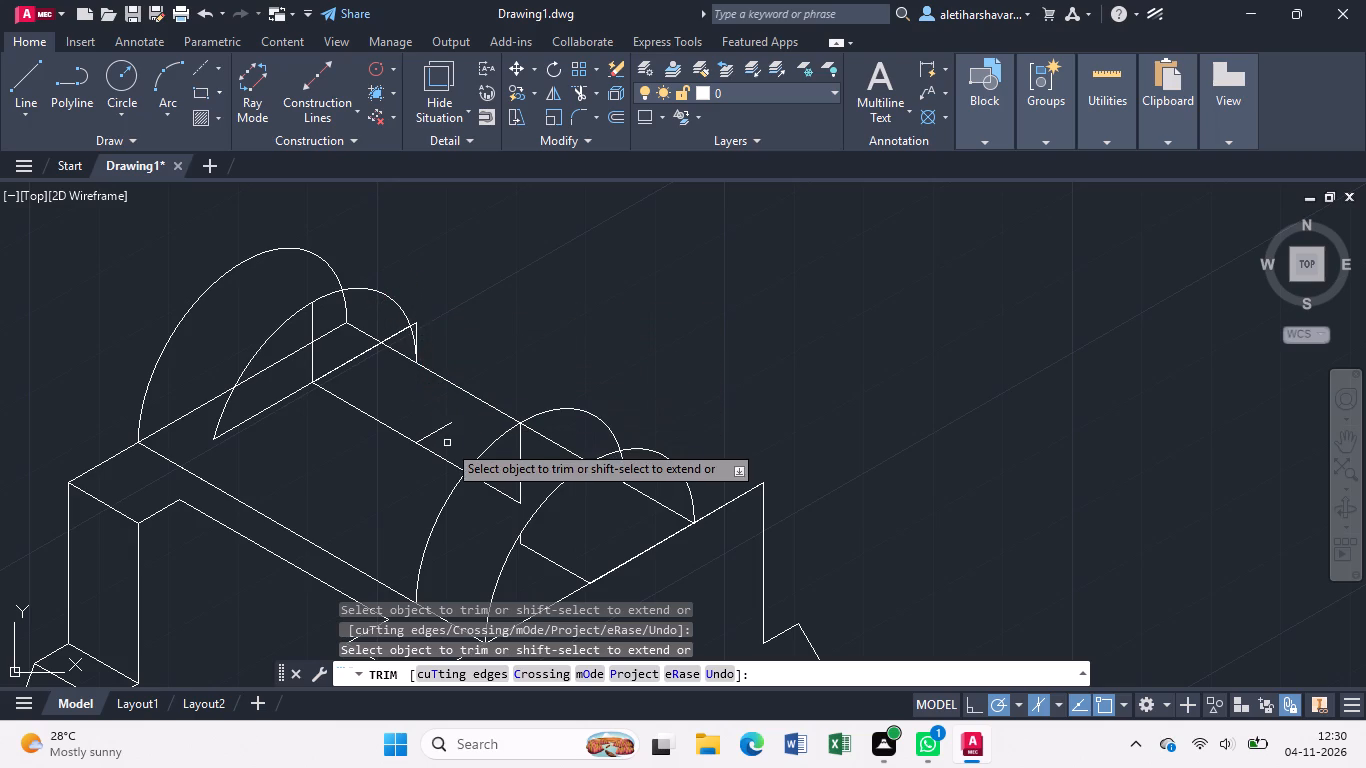
{"action": "left_click", "coordinate": [434, 435]}
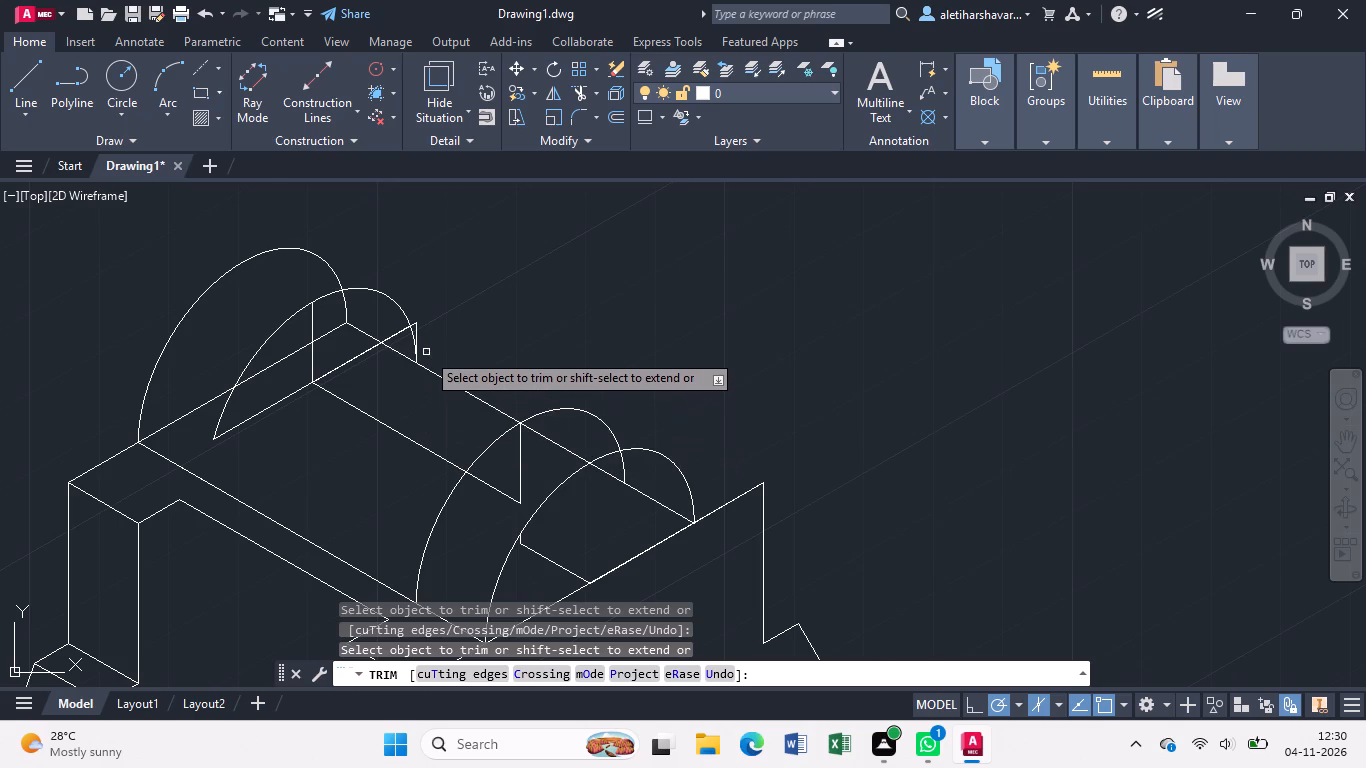
Trim the remaining rear vertical edge, the 30° line's overhang past the copied rear arc, and the arc's tail below the line.
{"action": "scroll", "coordinate": [426, 352], "scroll_direction": "up", "scroll_amount": 2}
{"action": "left_click", "coordinate": [394, 317]}
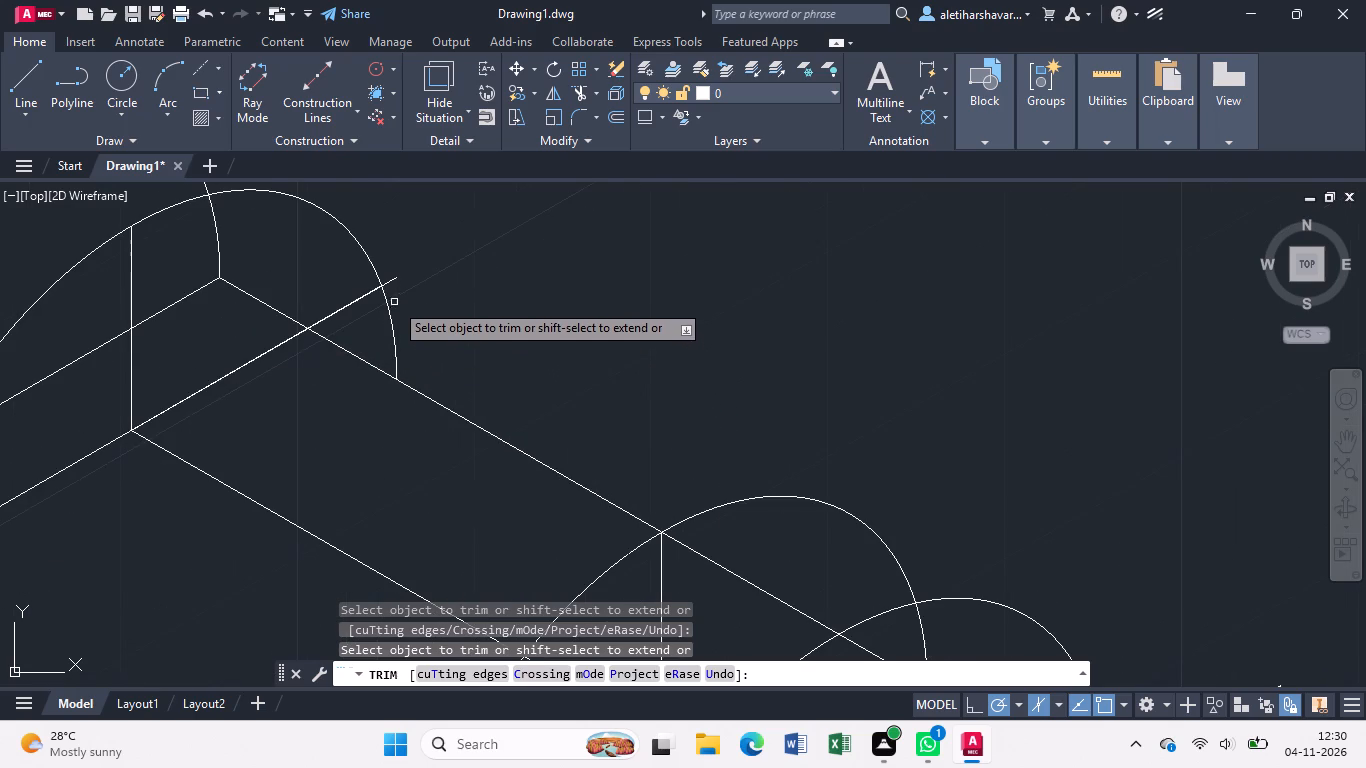
{"action": "left_click", "coordinate": [389, 281]}
{"action": "left_click", "coordinate": [383, 304]}
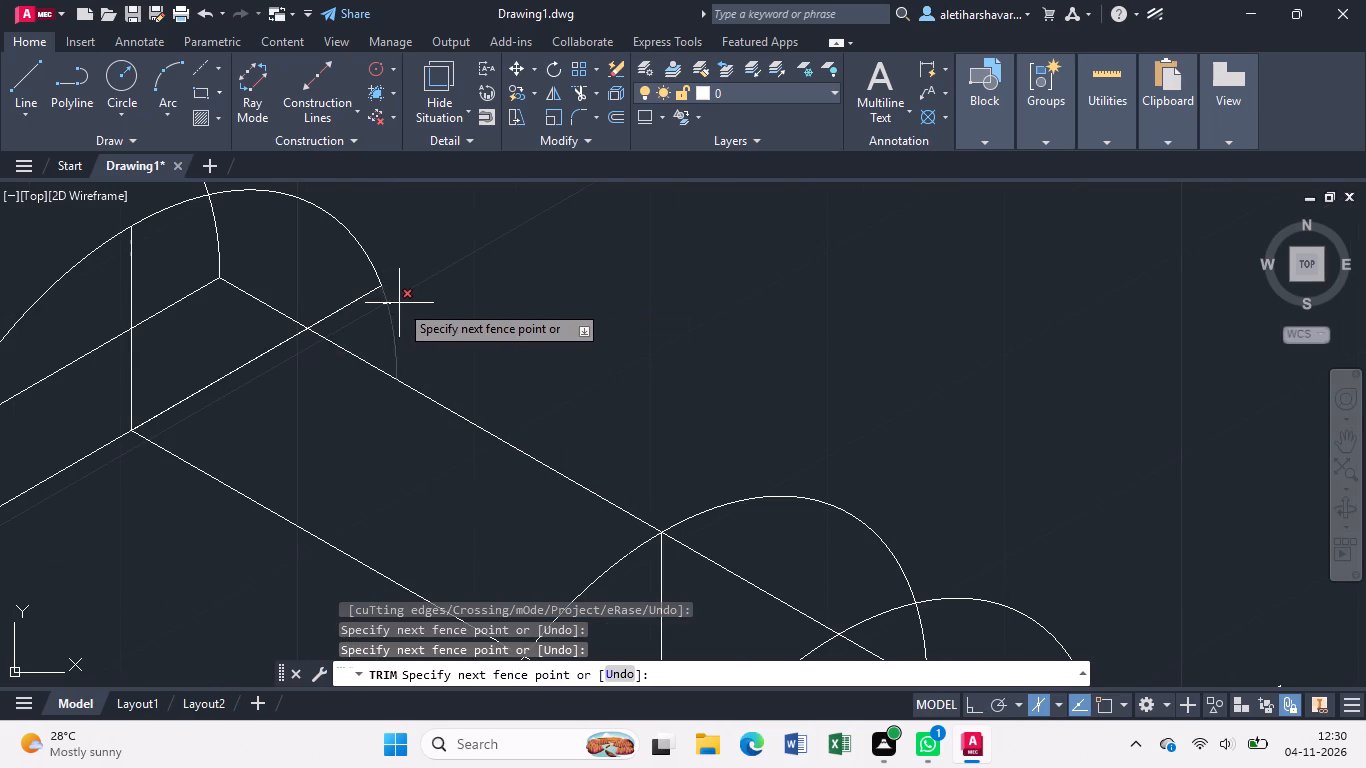
{"action": "left_click", "coordinate": [399, 303]}
Trim the rear arc's end behind the copied arc, plus the rear top edge and long top edge pieces inside the copied arc.
{"action": "scroll", "coordinate": [401, 303], "scroll_direction": "down", "scroll_amount": 2}
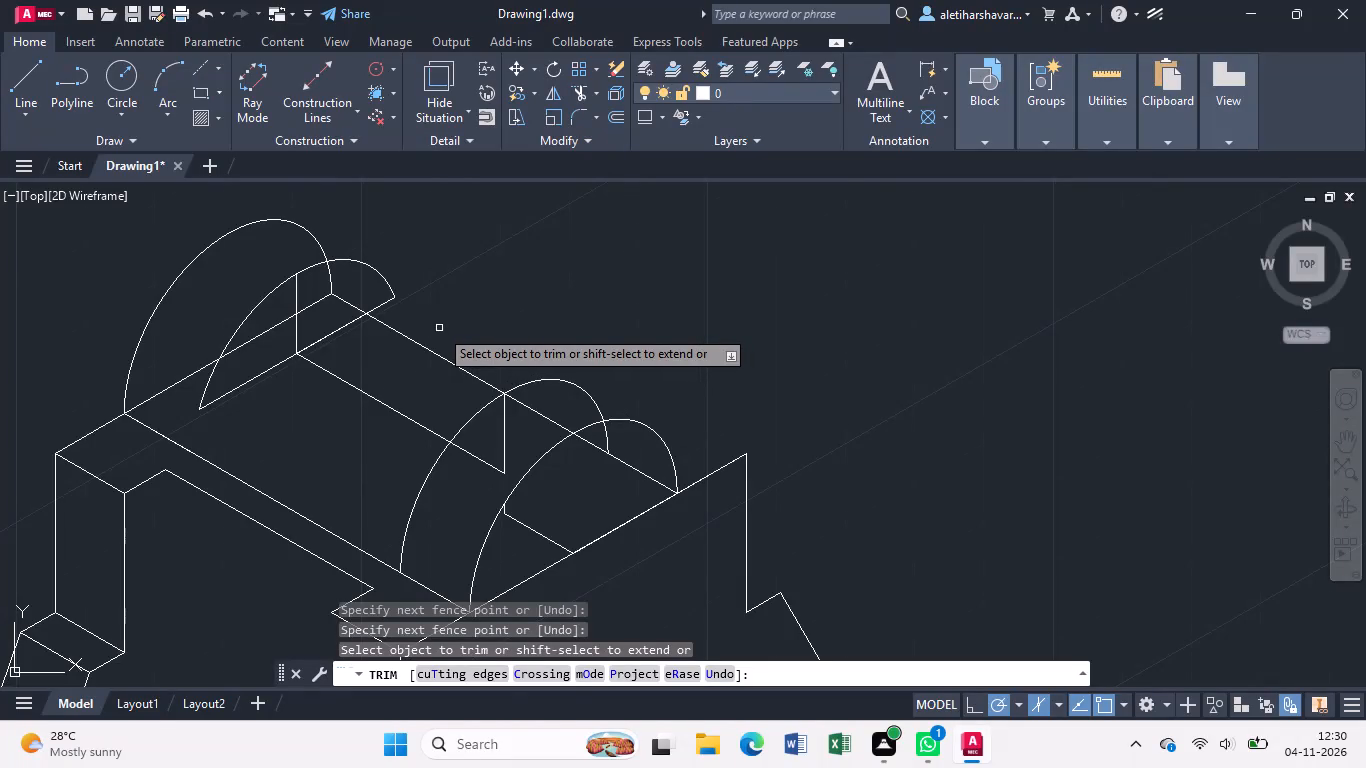
{"action": "left_click", "coordinate": [331, 286]}
{"action": "left_click", "coordinate": [323, 299]}
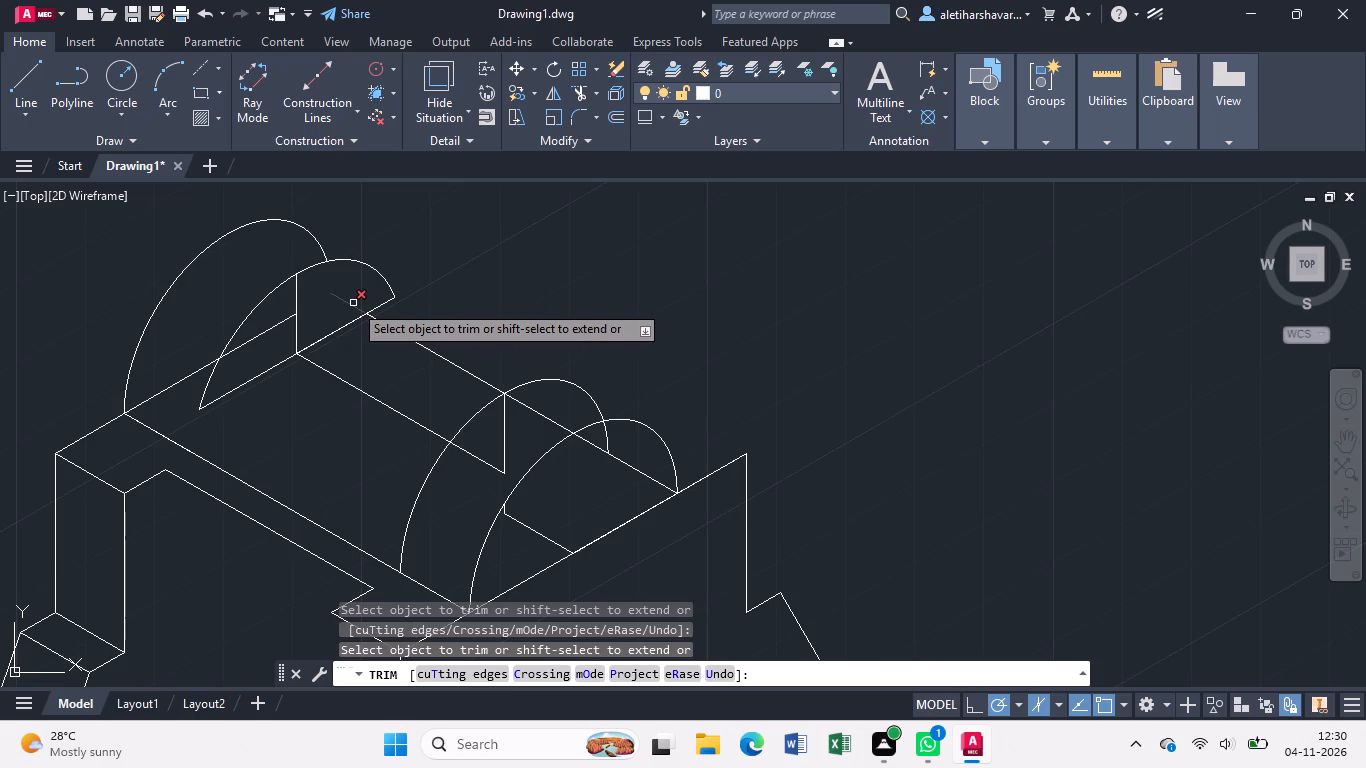
{"action": "left_click", "coordinate": [353, 303]}
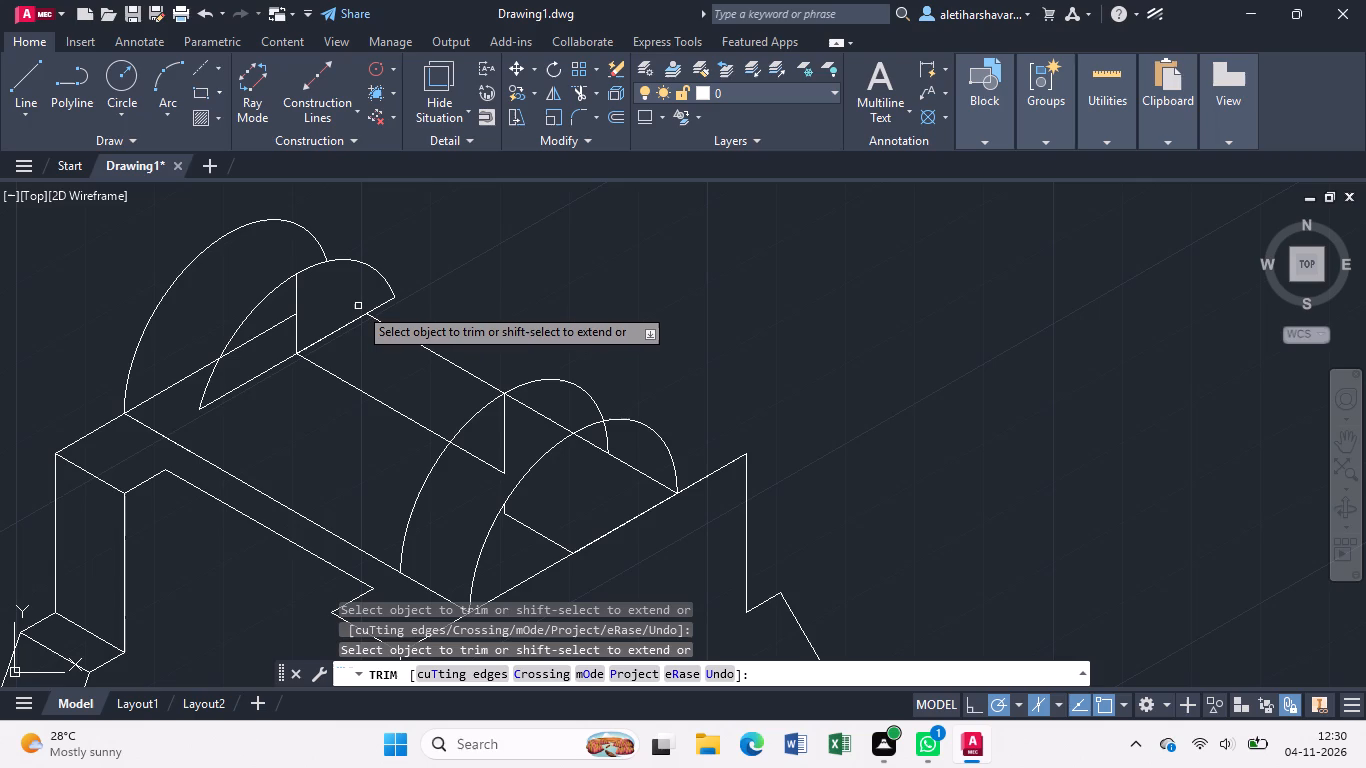
{"action": "key", "text": "Escape"}
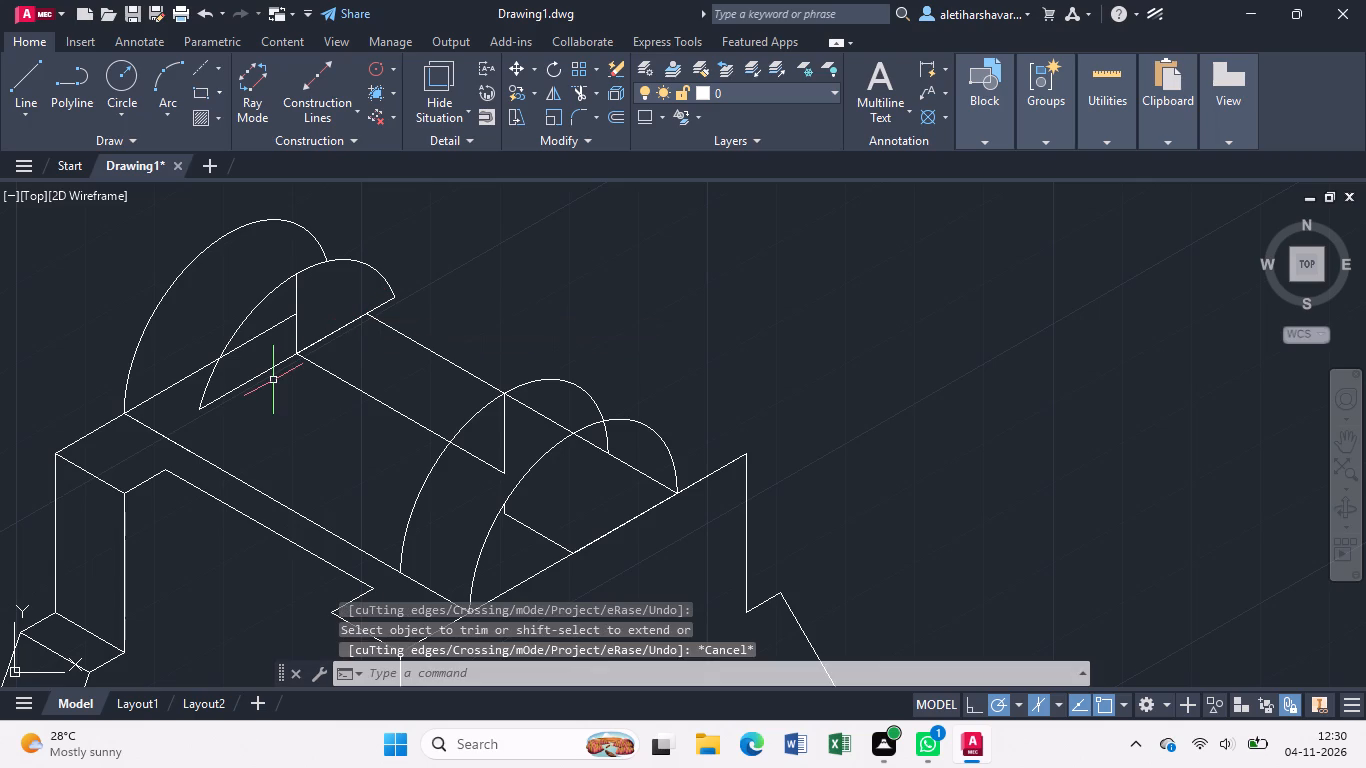
Draw a line from the copied rear arc's lower end, parallel to the long edges, to just past the front upright's inner arc.
{"action": "key", "text": "l"}
{"action": "key", "text": "Return"}
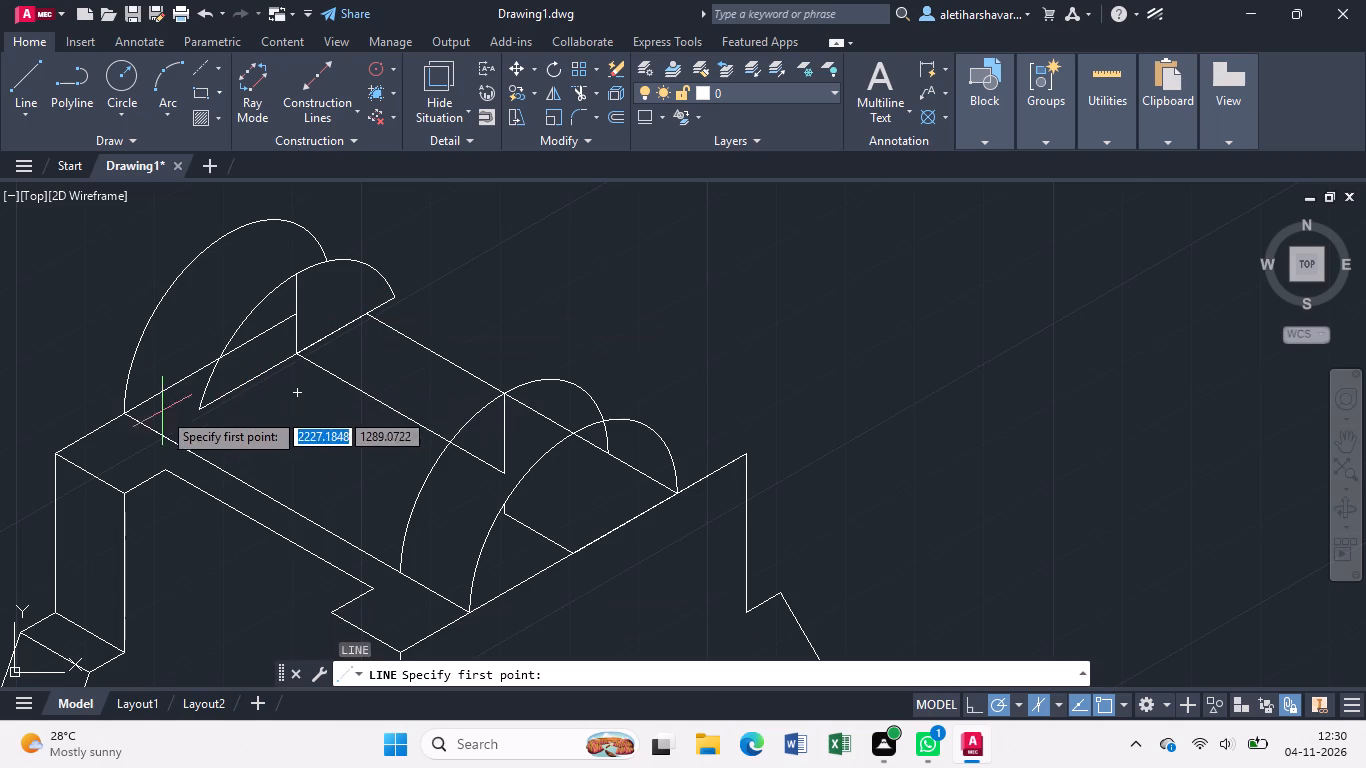
{"action": "left_click", "coordinate": [195, 407]}
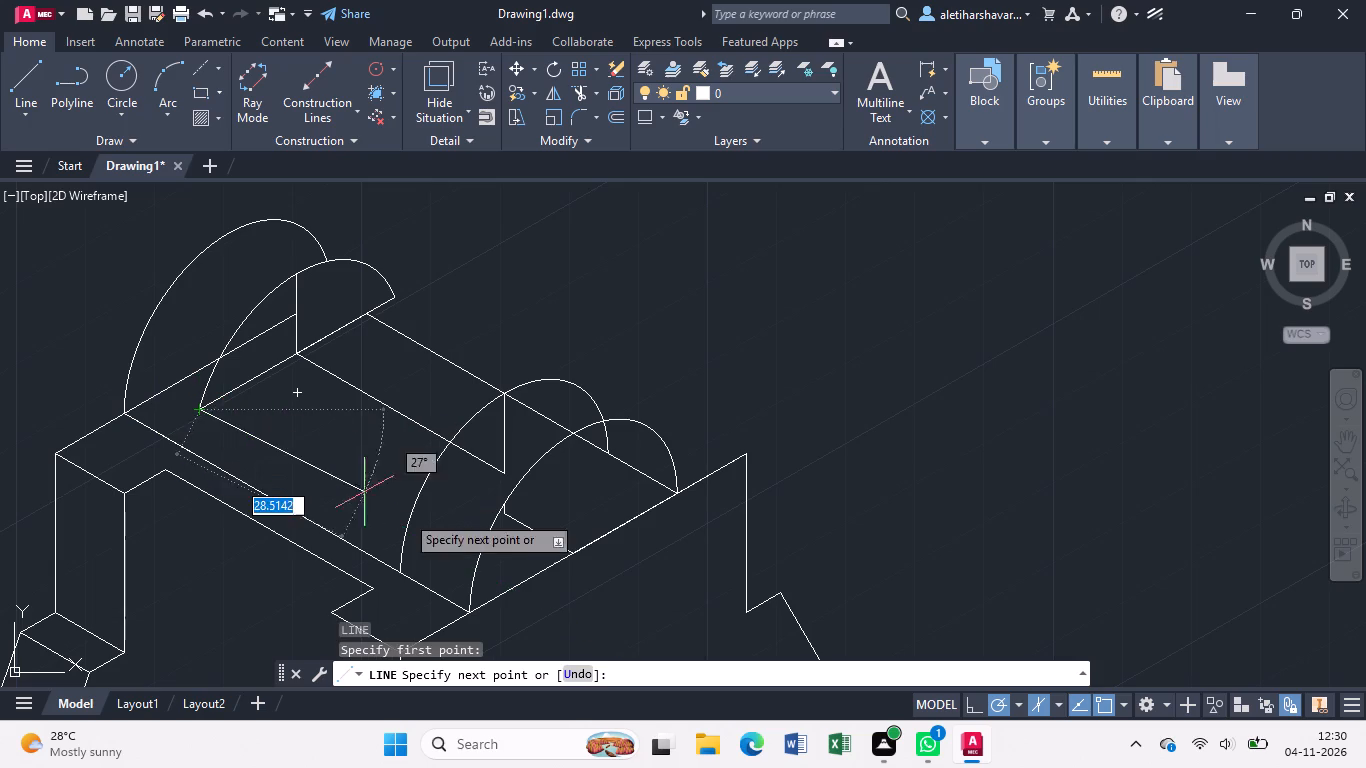
{"action": "left_click", "coordinate": [439, 553]}
{"action": "key", "text": "Escape"}
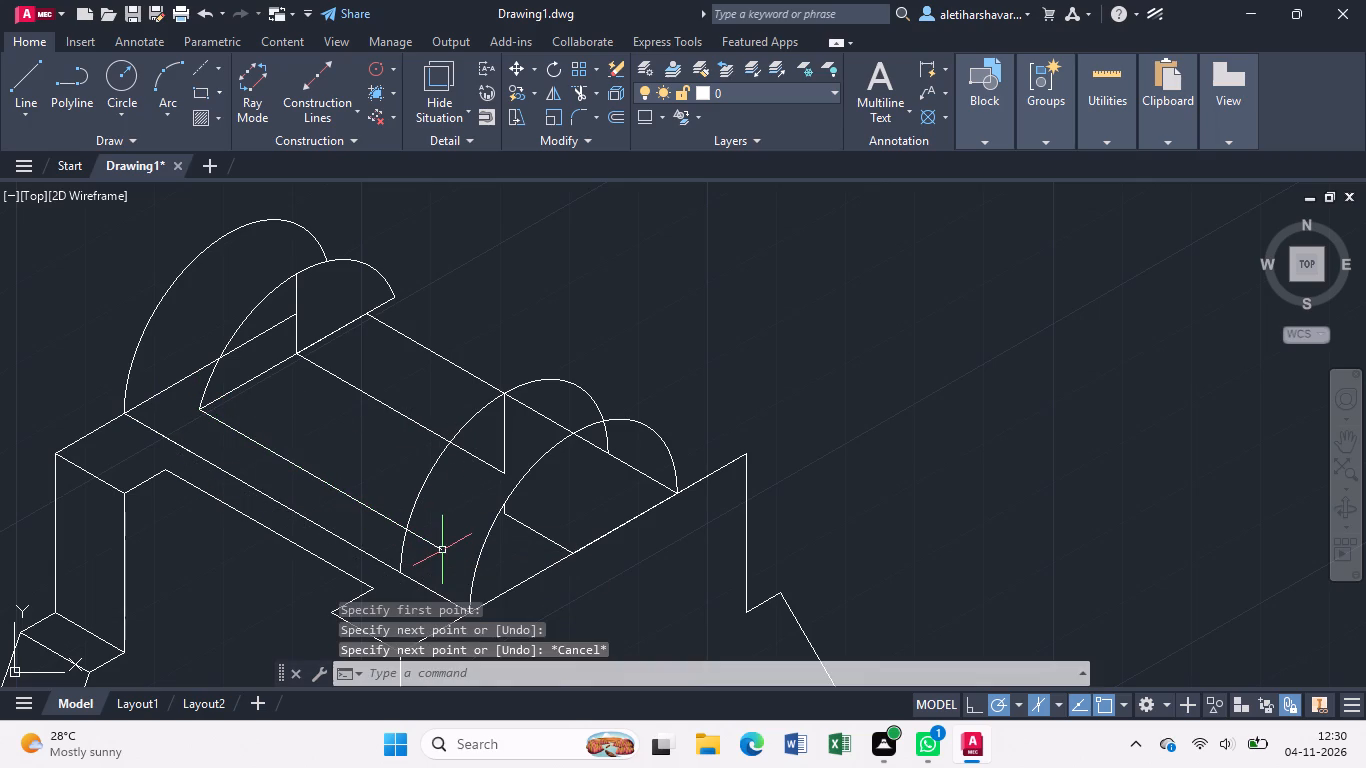
Trim the new line's overhang past the front upright's inner arc and that arc's leg below the line.
{"action": "type", "text": "tr"}
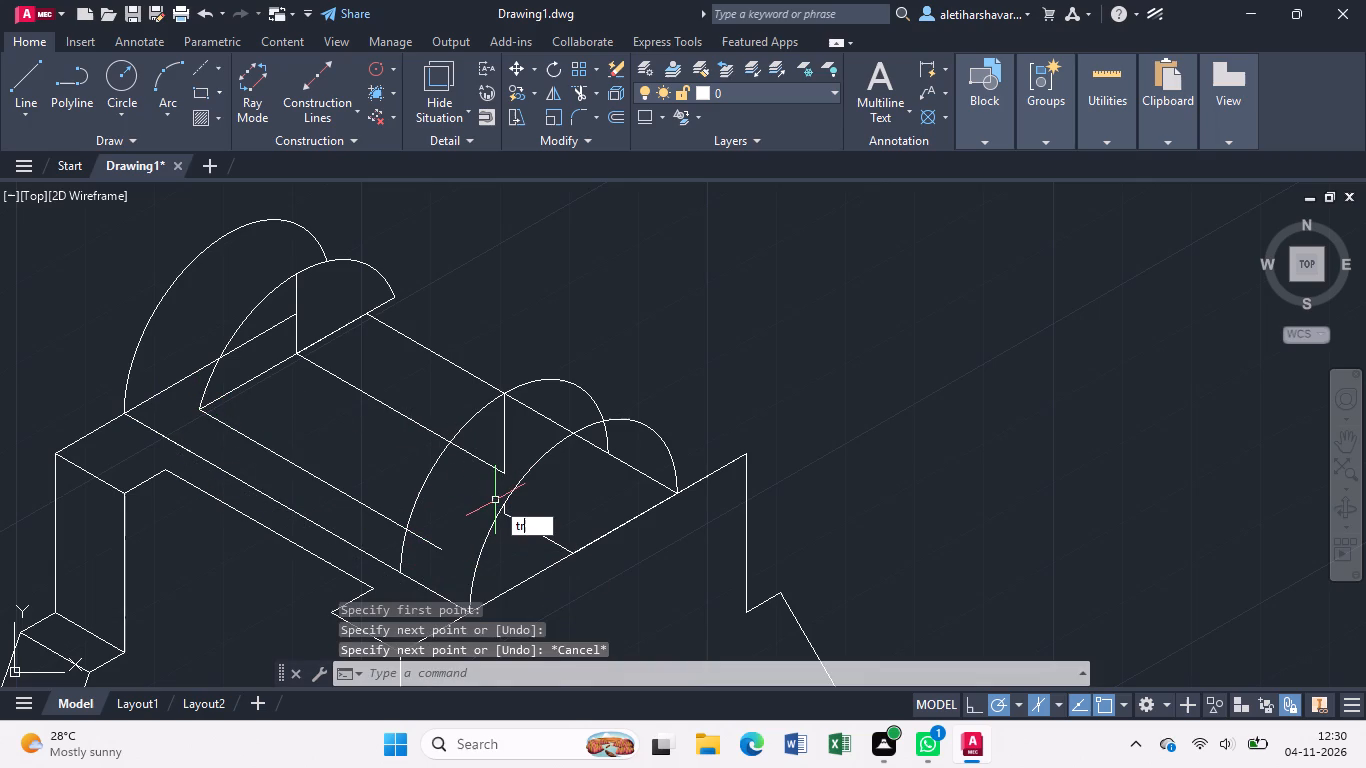
{"action": "key", "text": "Return"}
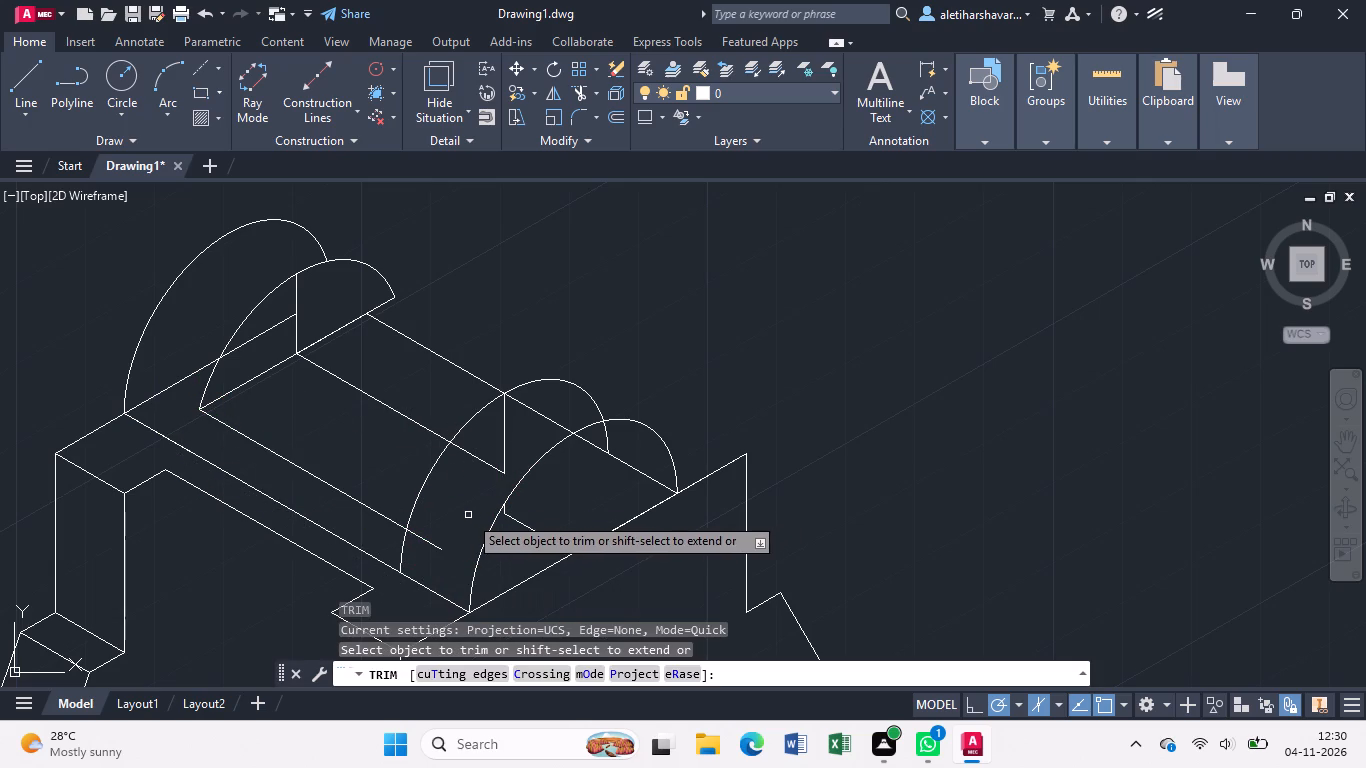
{"action": "left_click", "coordinate": [430, 540]}
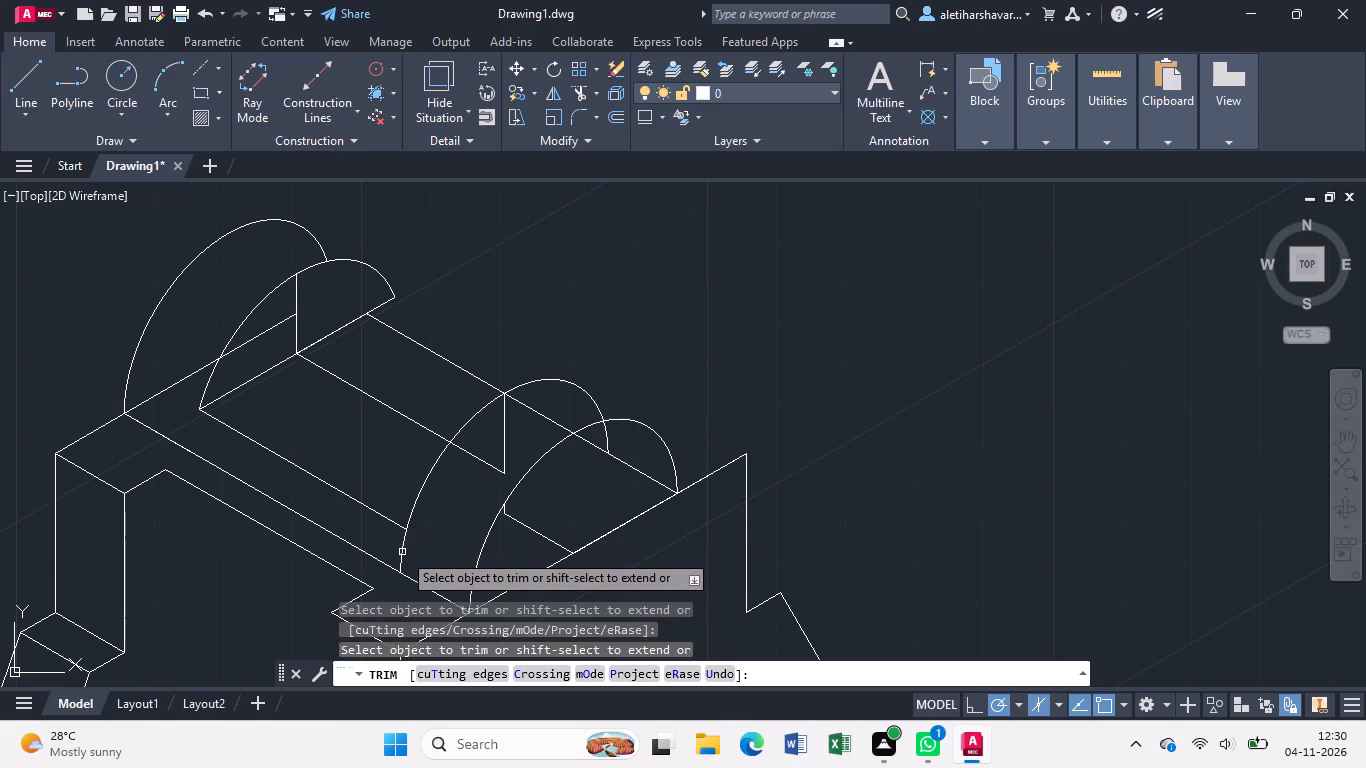
{"action": "left_click", "coordinate": [402, 552]}
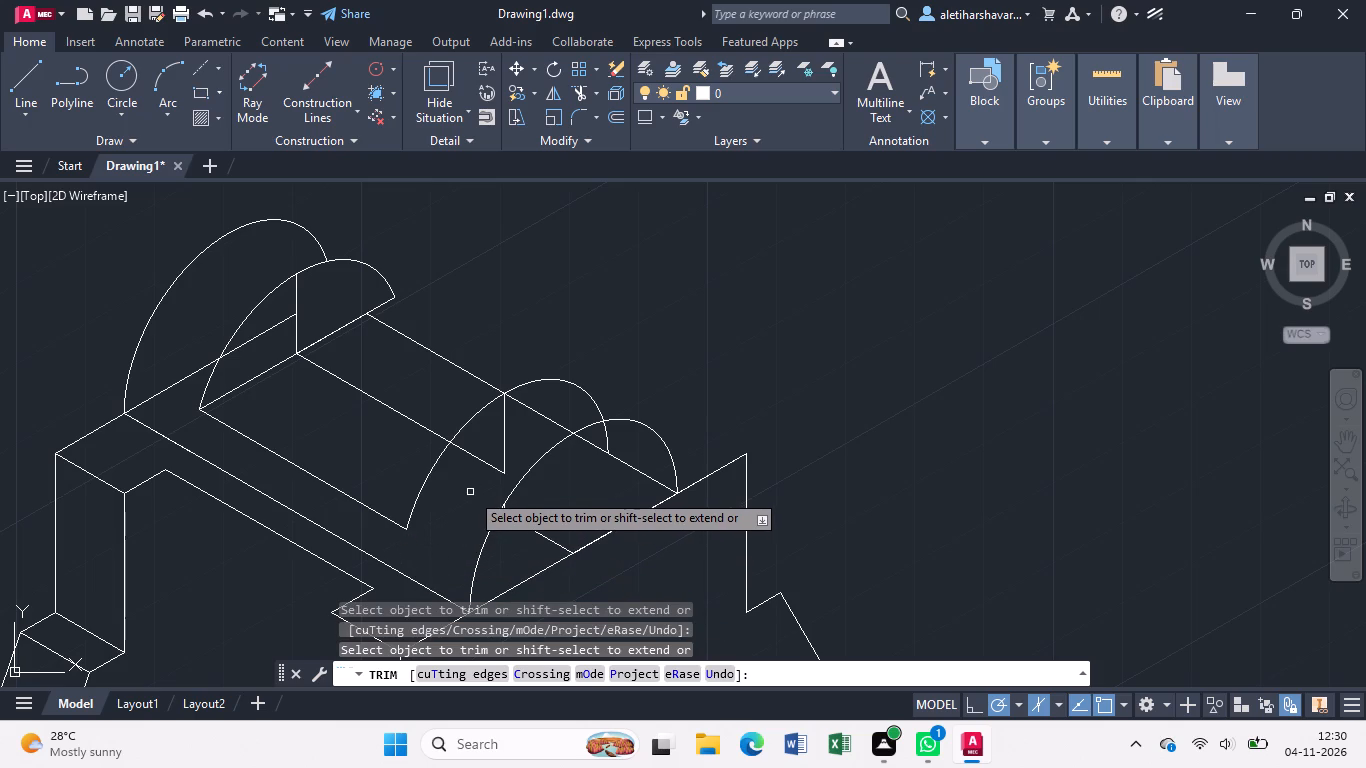
{"action": "scroll", "coordinate": [273, 408], "scroll_direction": "up", "scroll_amount": 1}
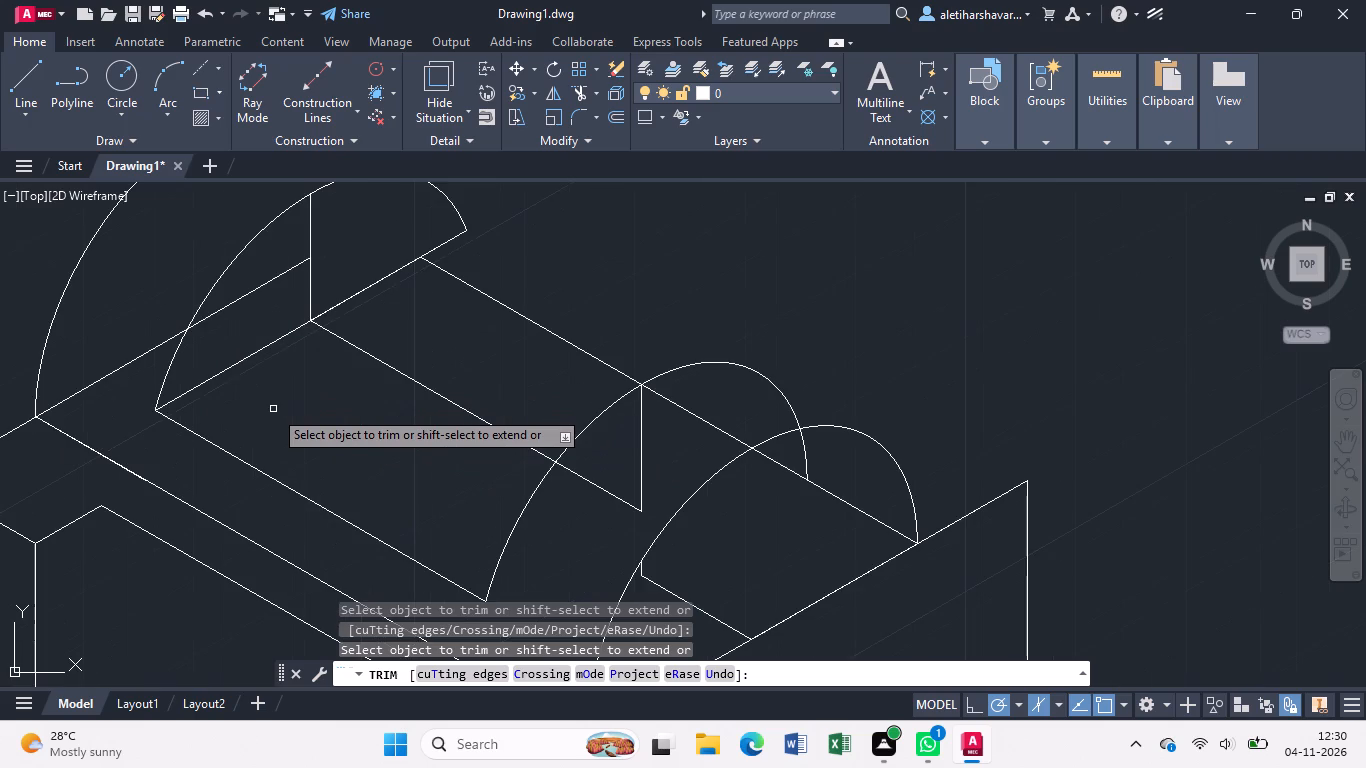
{"action": "key", "text": "Escape"}
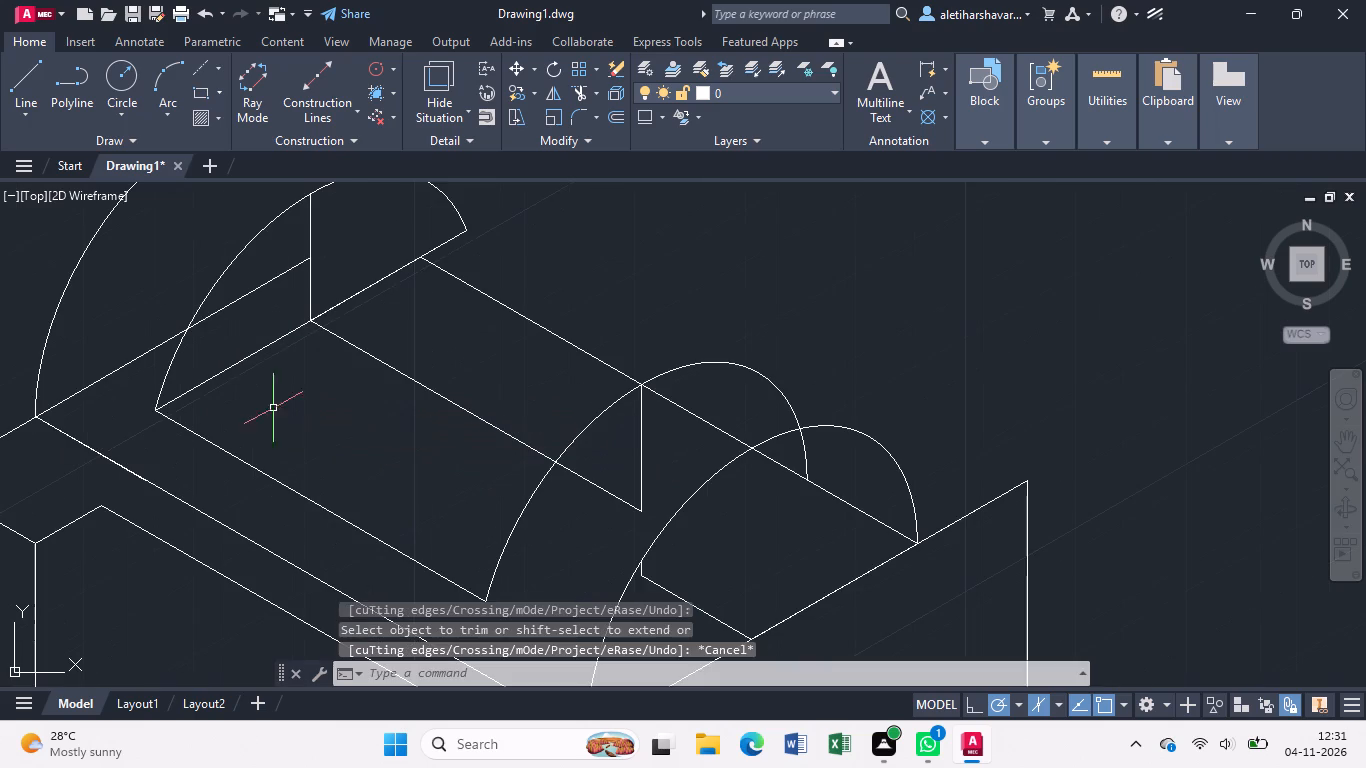
Copy the new long line from the copied rear arc's lower end to that arc's opposite end.
{"action": "left_click", "coordinate": [259, 465]}
{"action": "left_click", "coordinate": [259, 479]}
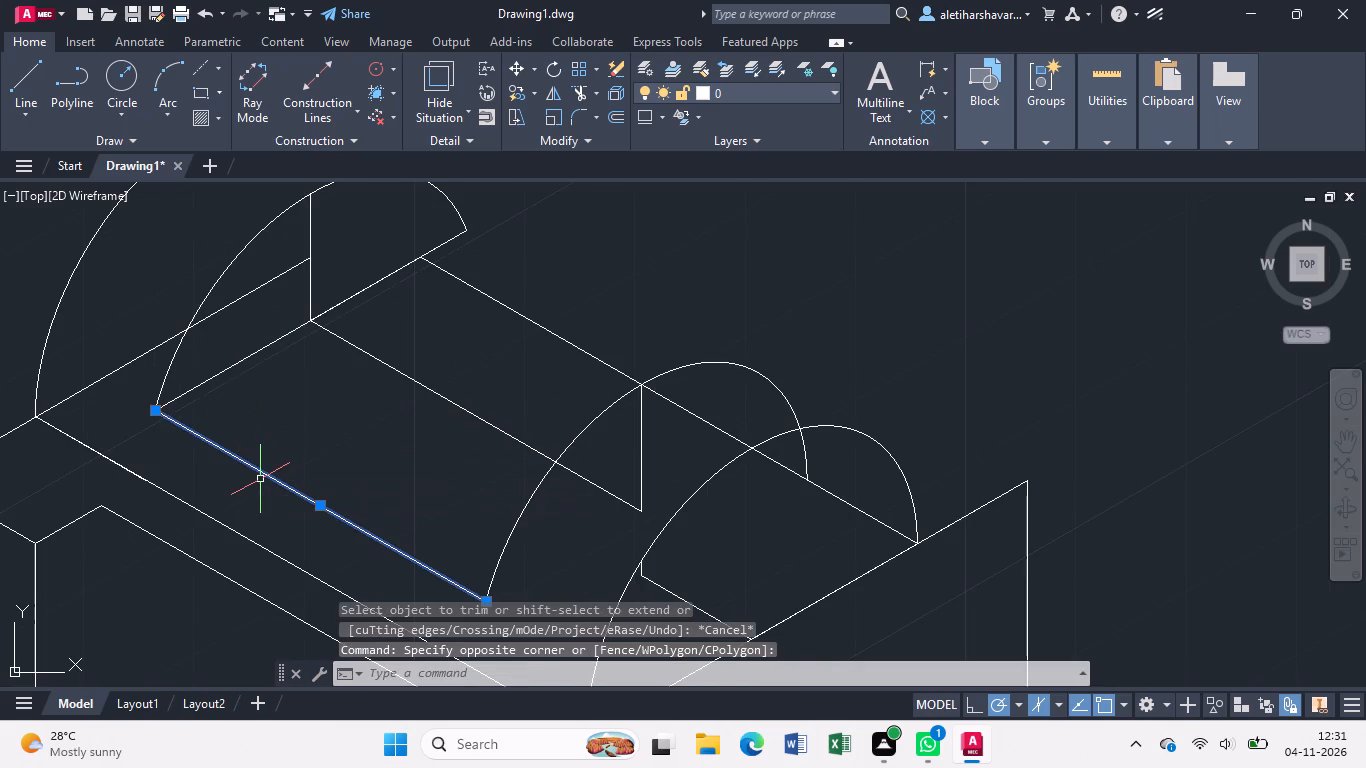
{"action": "type", "text": "co"}
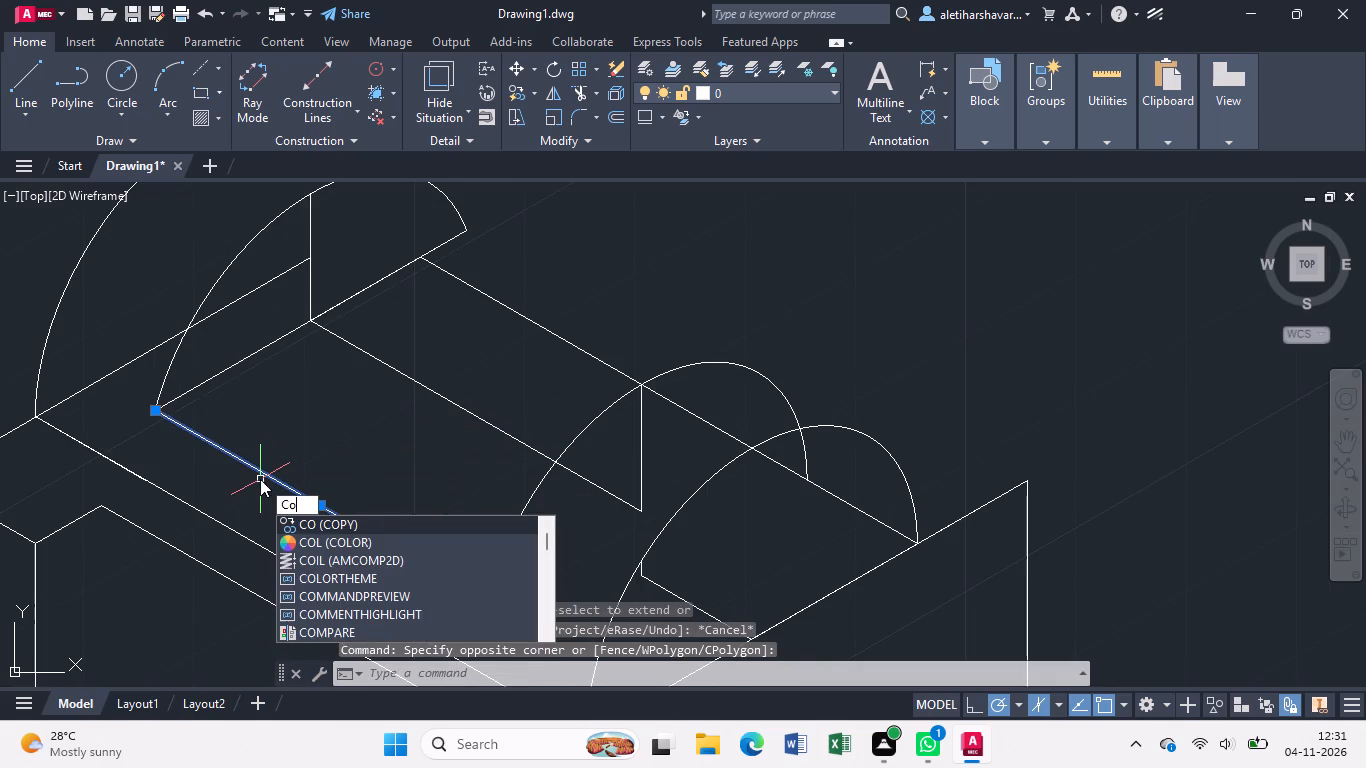
{"action": "left_click", "coordinate": [346, 526]}
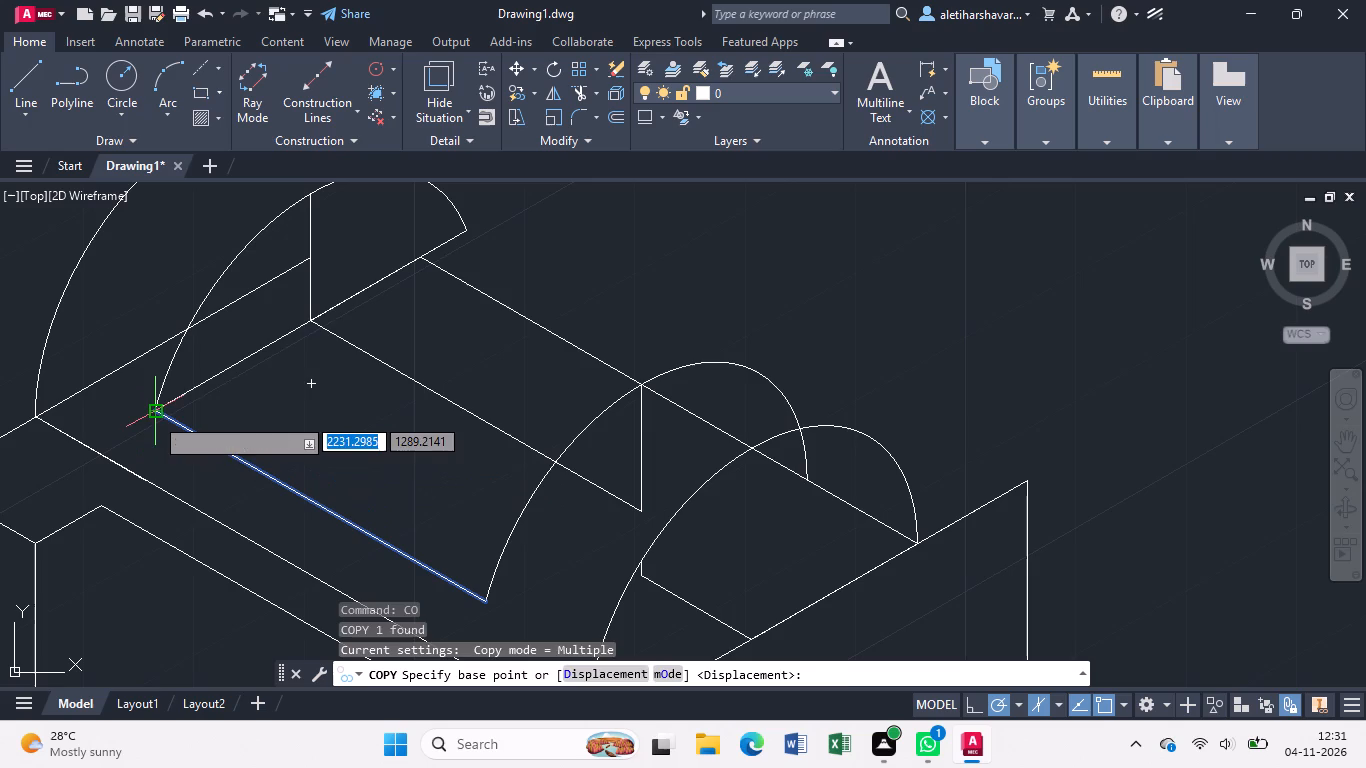
{"action": "left_click", "coordinate": [154, 416]}
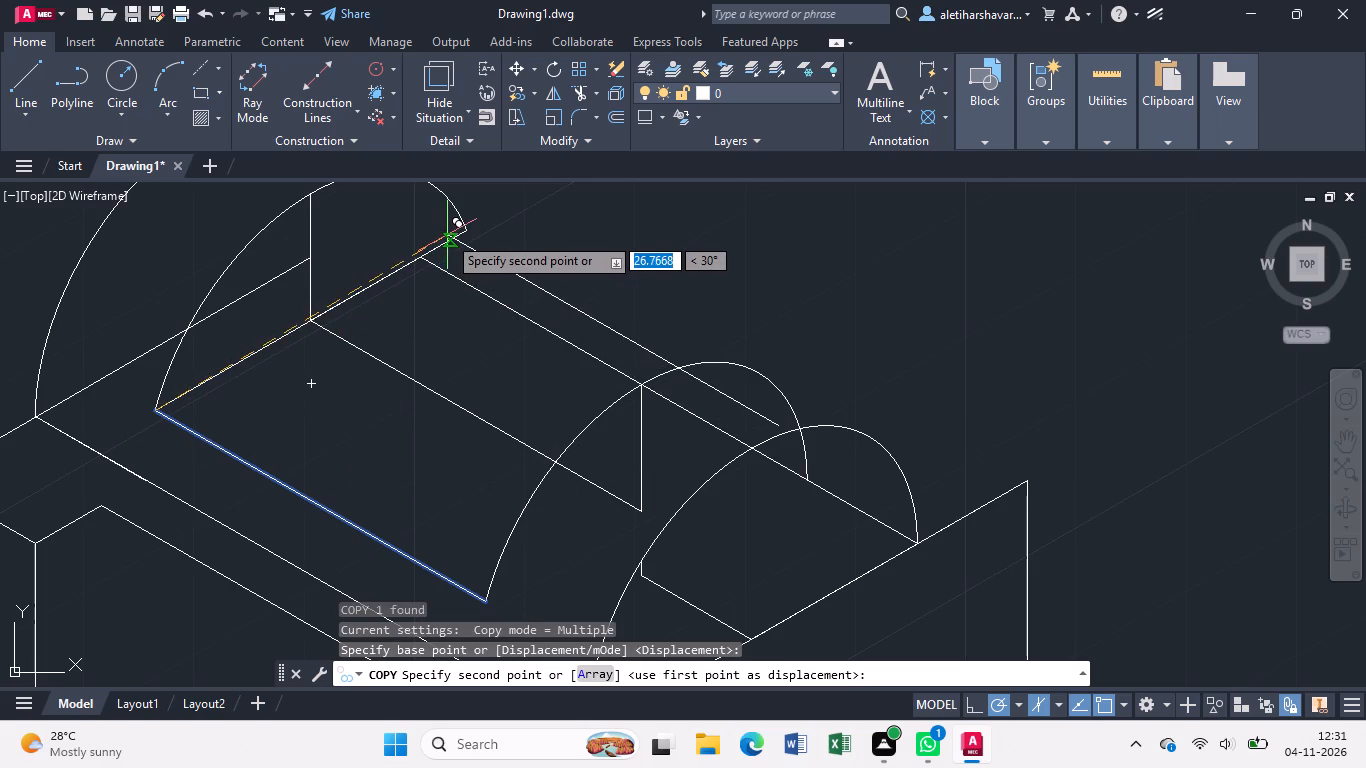
{"action": "left_click", "coordinate": [465, 229]}
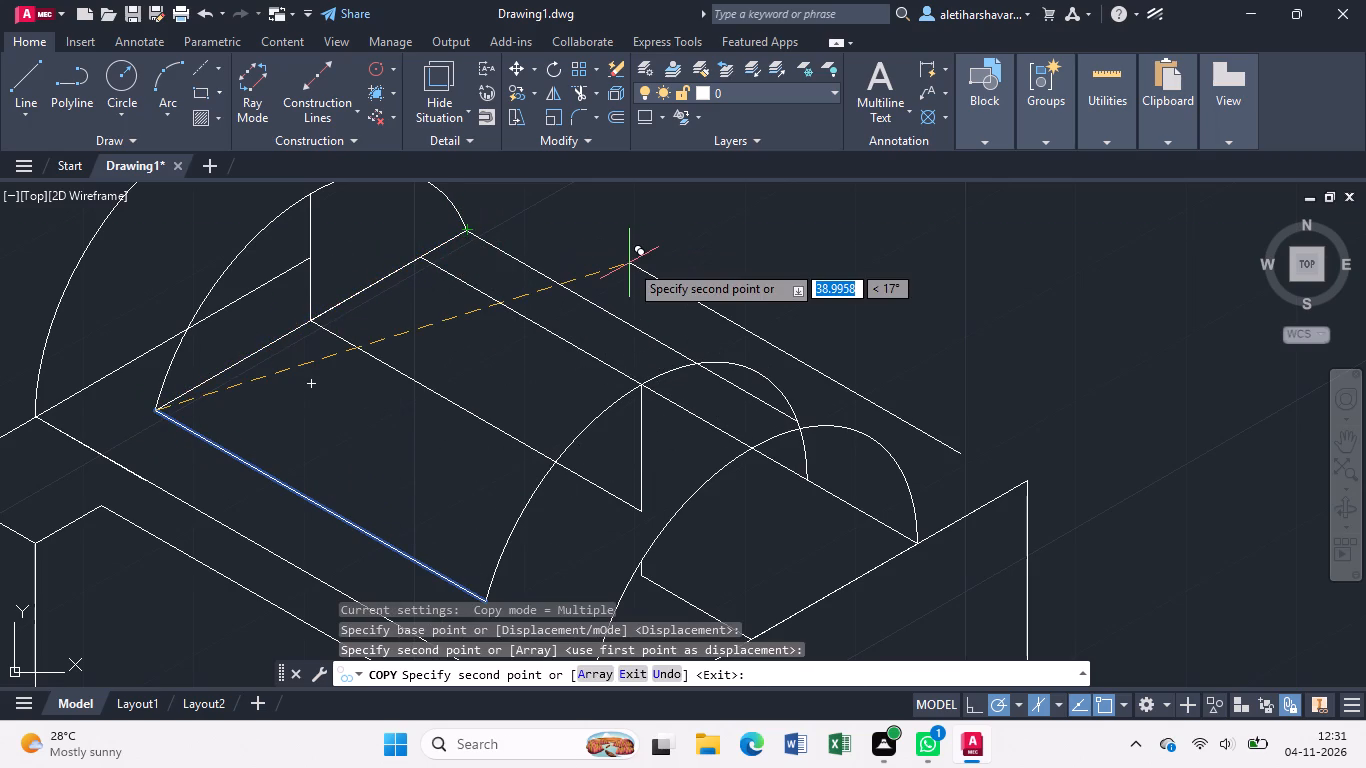
{"action": "key", "text": "Escape"}
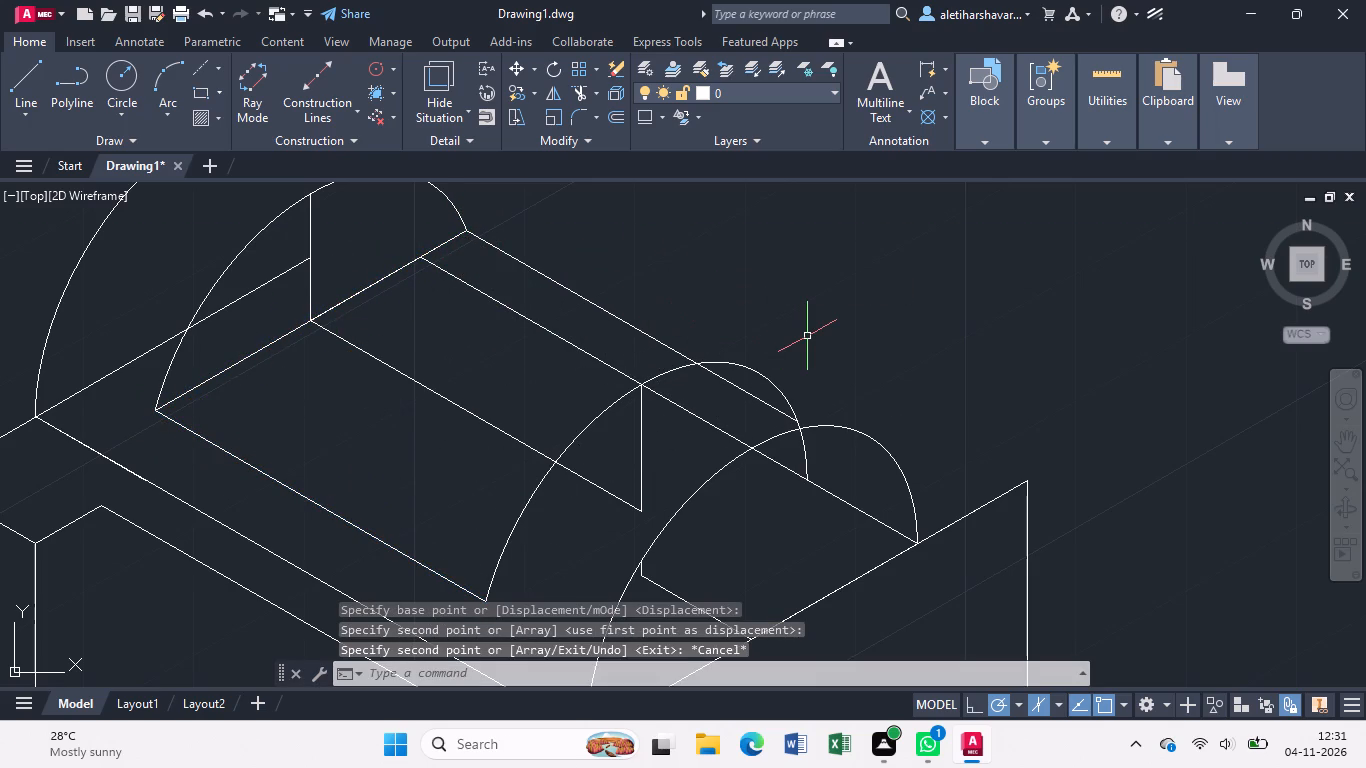
Trim the copied line inside the front upright's inner arc and remove all segments of the original long top edge beside it.
{"action": "type", "text": "tr"}
{"action": "key", "text": "Return"}
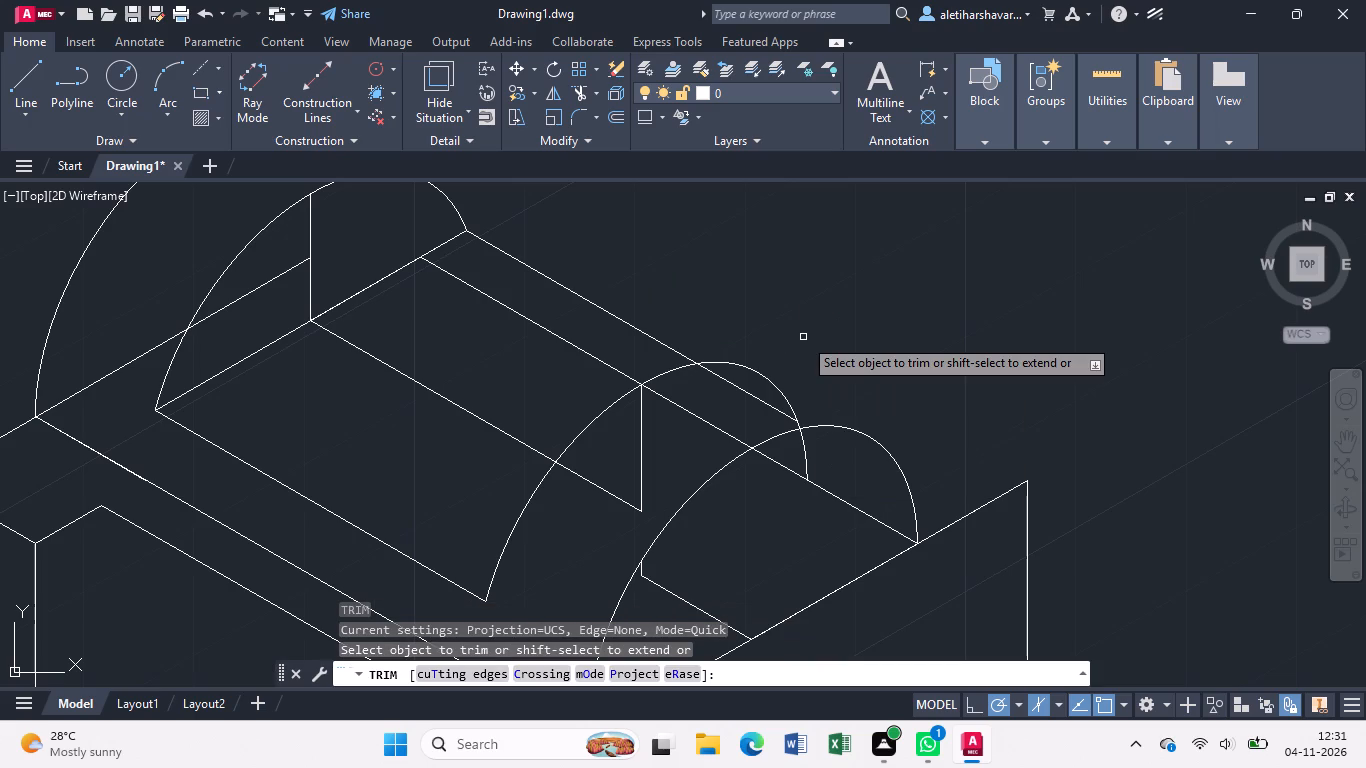
{"action": "left_click", "coordinate": [781, 409]}
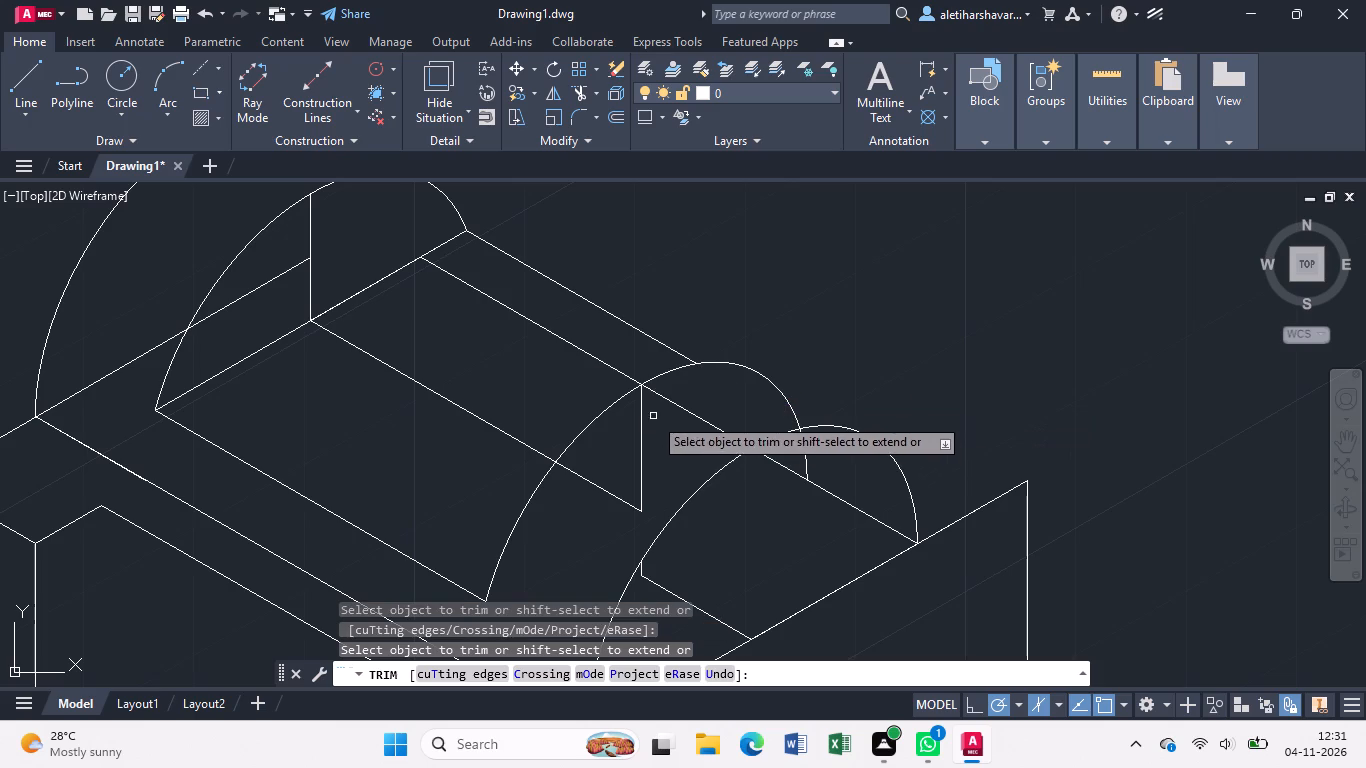
{"action": "left_click", "coordinate": [524, 315]}
{"action": "left_click", "coordinate": [674, 401]}
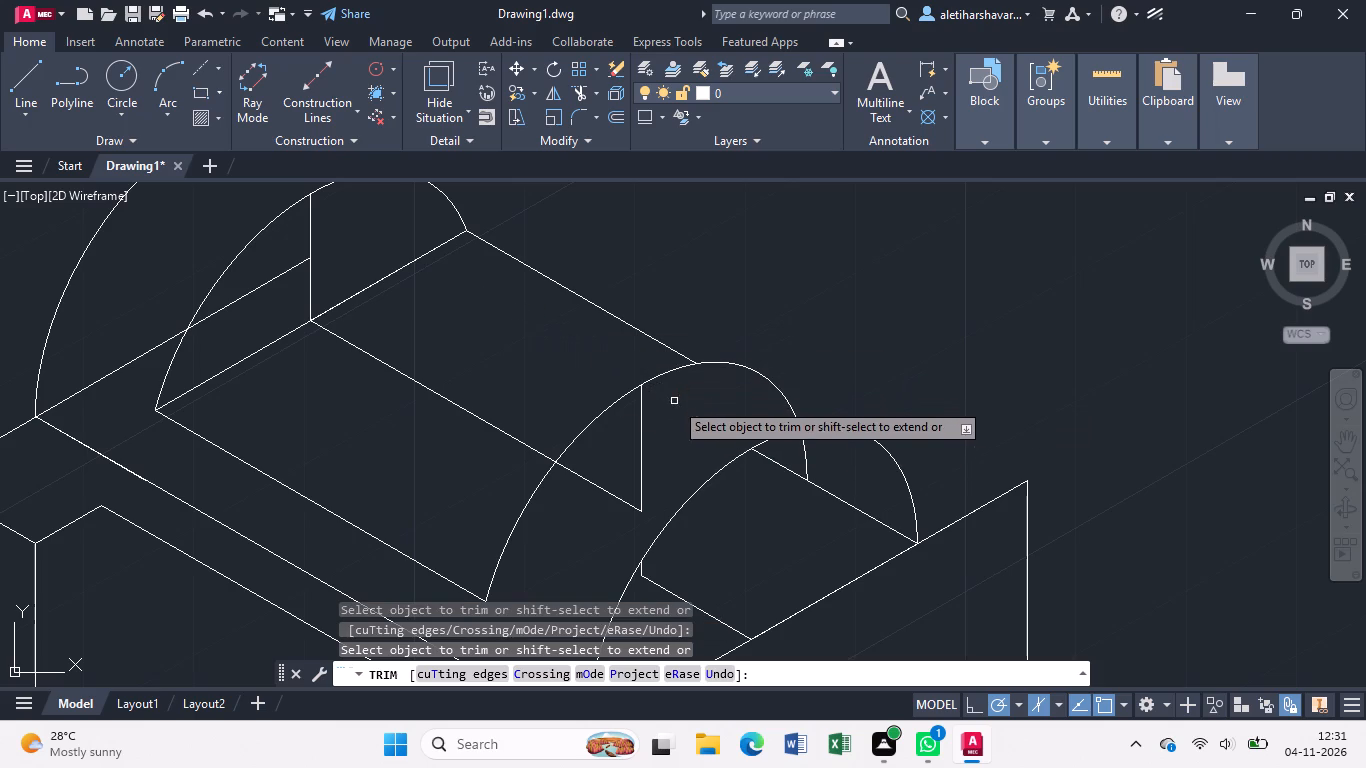
{"action": "left_click", "coordinate": [830, 493]}
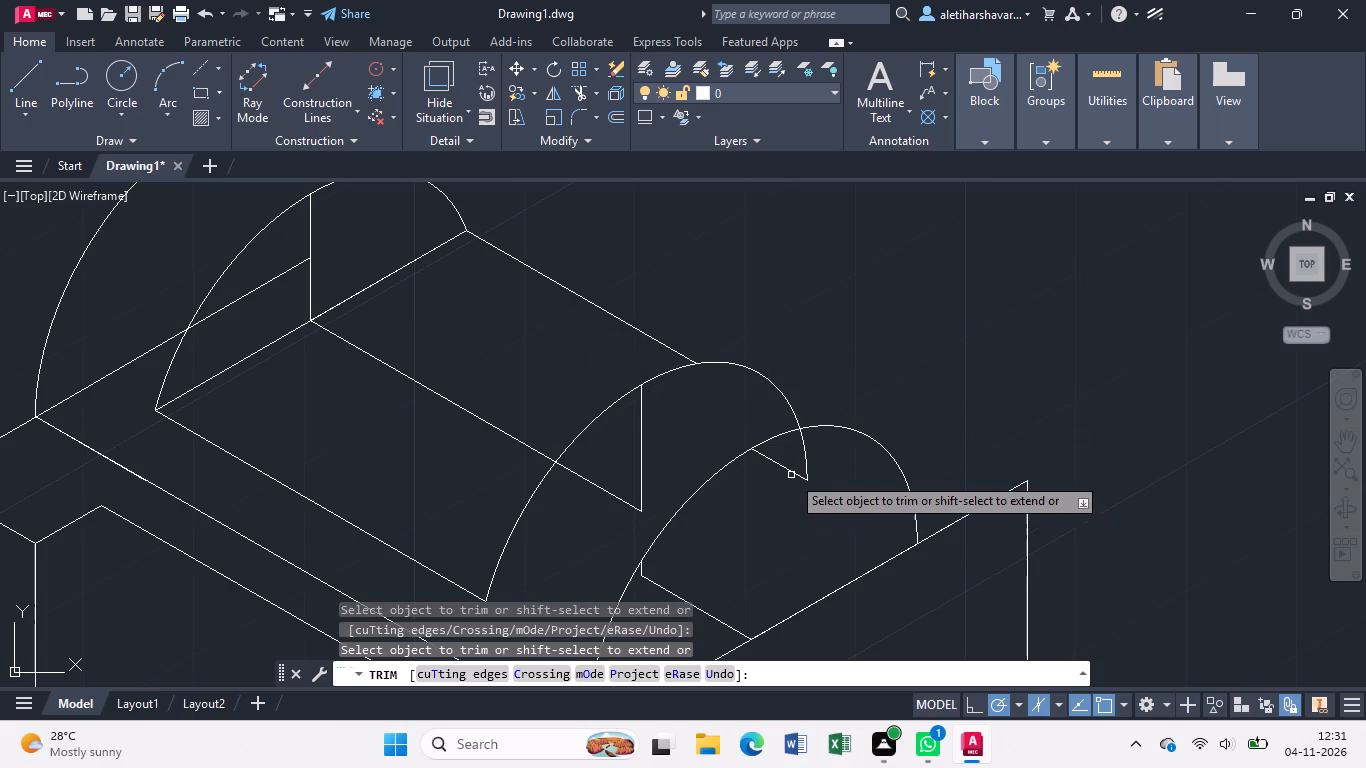
{"action": "left_click", "coordinate": [777, 459]}
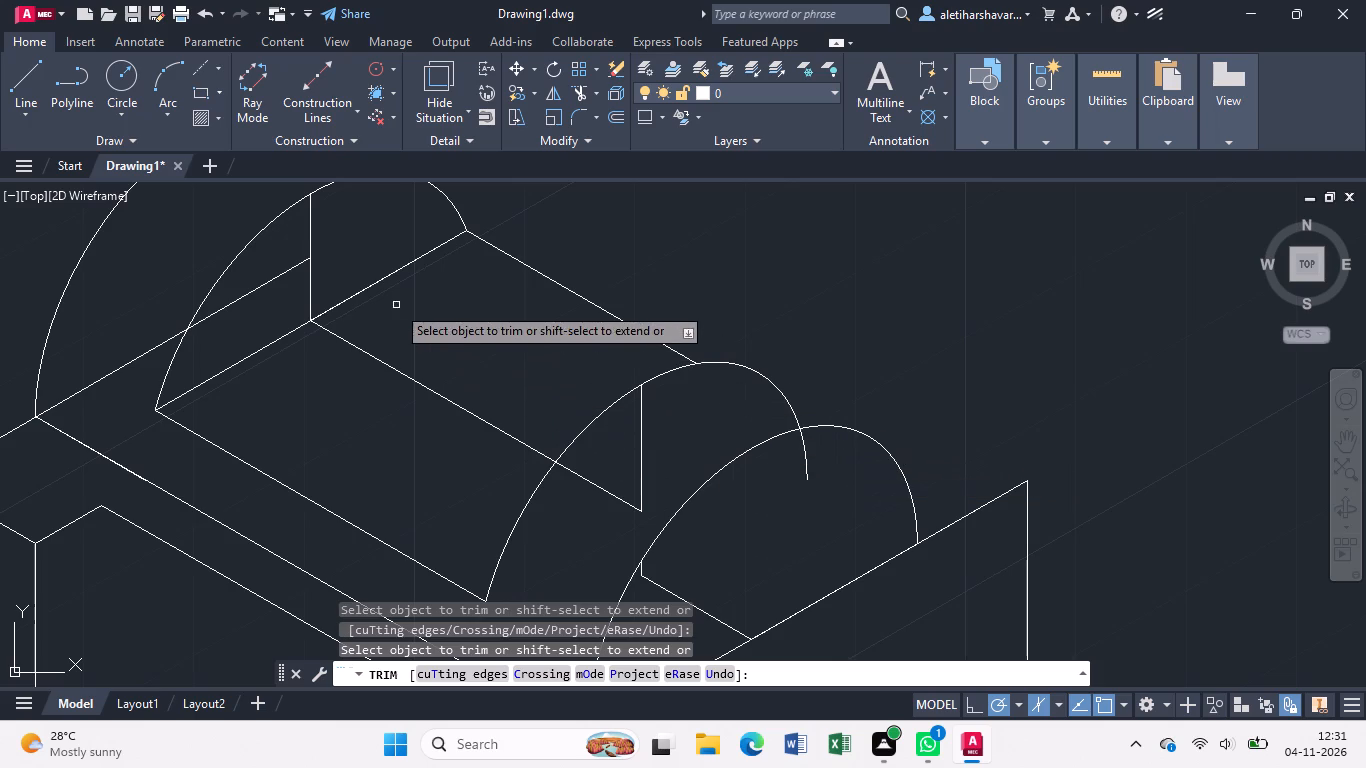
Trim away the rear upright's vertical construction line, the recess's old long edge, and the front inner arc's vertical line.
{"action": "left_click", "coordinate": [310, 227]}
{"action": "left_click", "coordinate": [310, 227]}
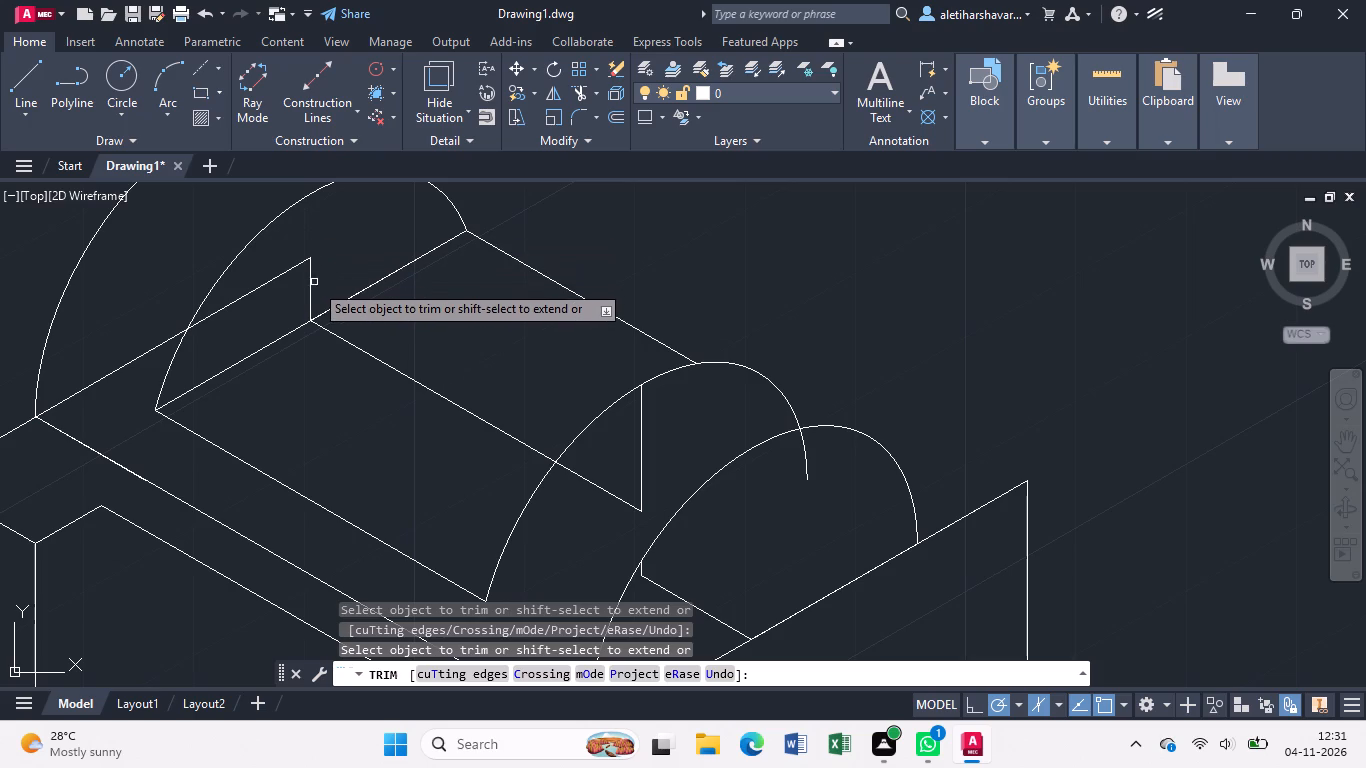
{"action": "left_click", "coordinate": [313, 286]}
{"action": "left_click", "coordinate": [311, 289]}
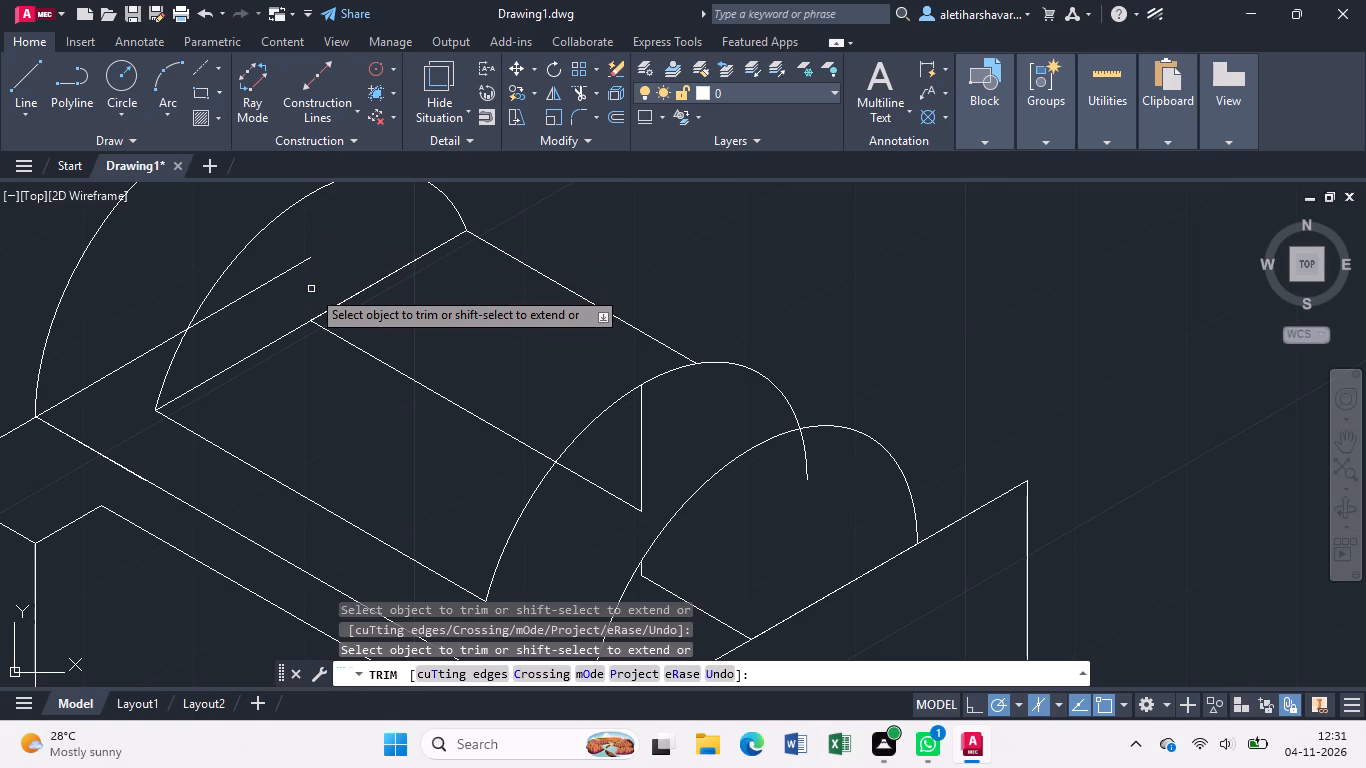
{"action": "left_click", "coordinate": [331, 330]}
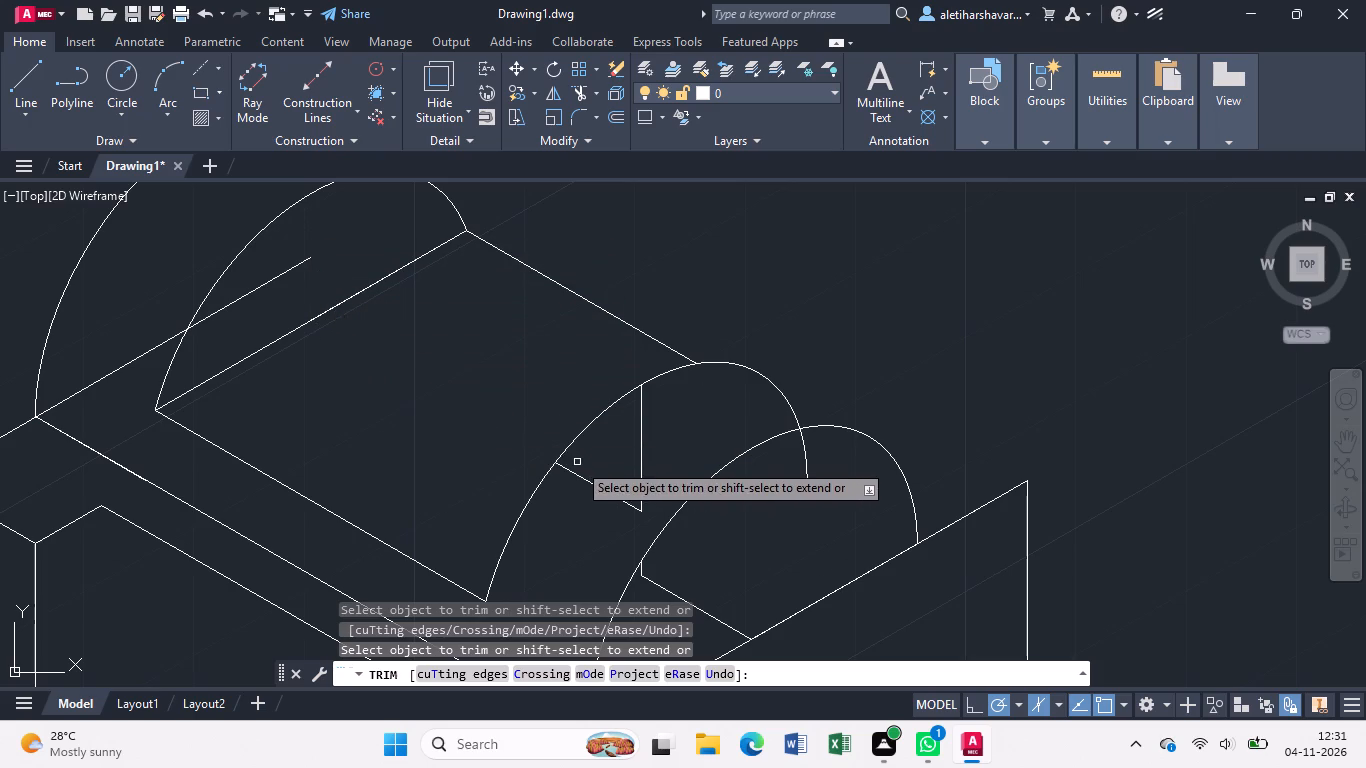
{"action": "left_click", "coordinate": [582, 476]}
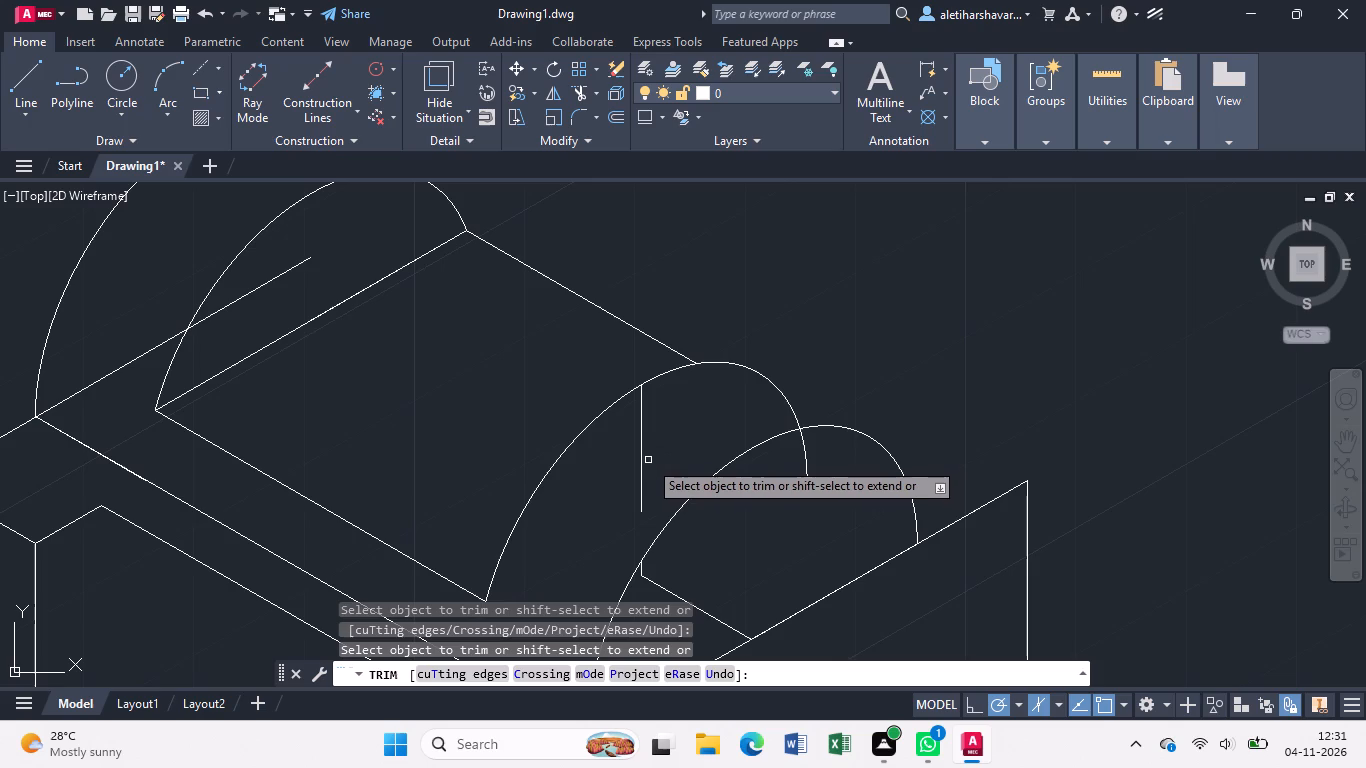
{"action": "left_click", "coordinate": [643, 468]}
Trim the leftover rear top edge on both sides of the copied rear arc.
{"action": "scroll", "coordinate": [645, 465], "scroll_direction": "down", "scroll_amount": 1}
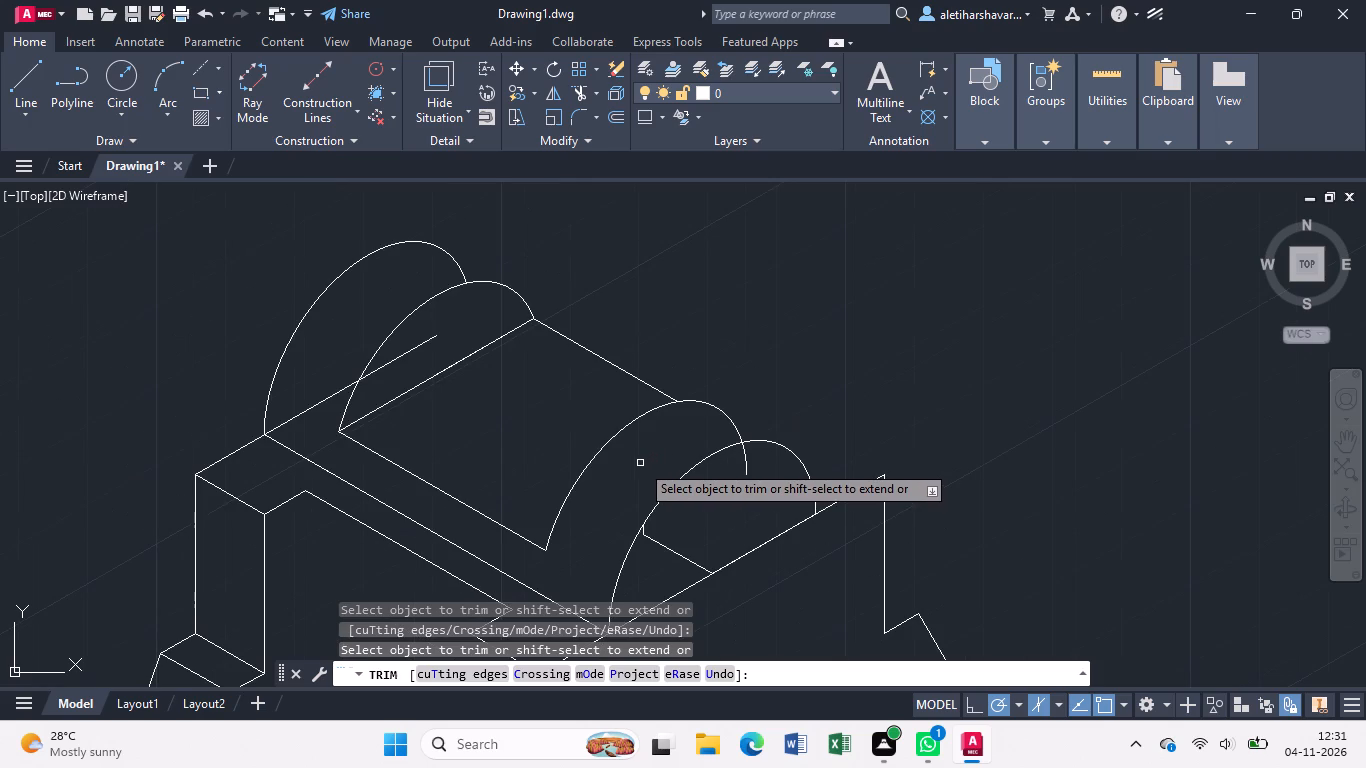
{"action": "left_click", "coordinate": [416, 346]}
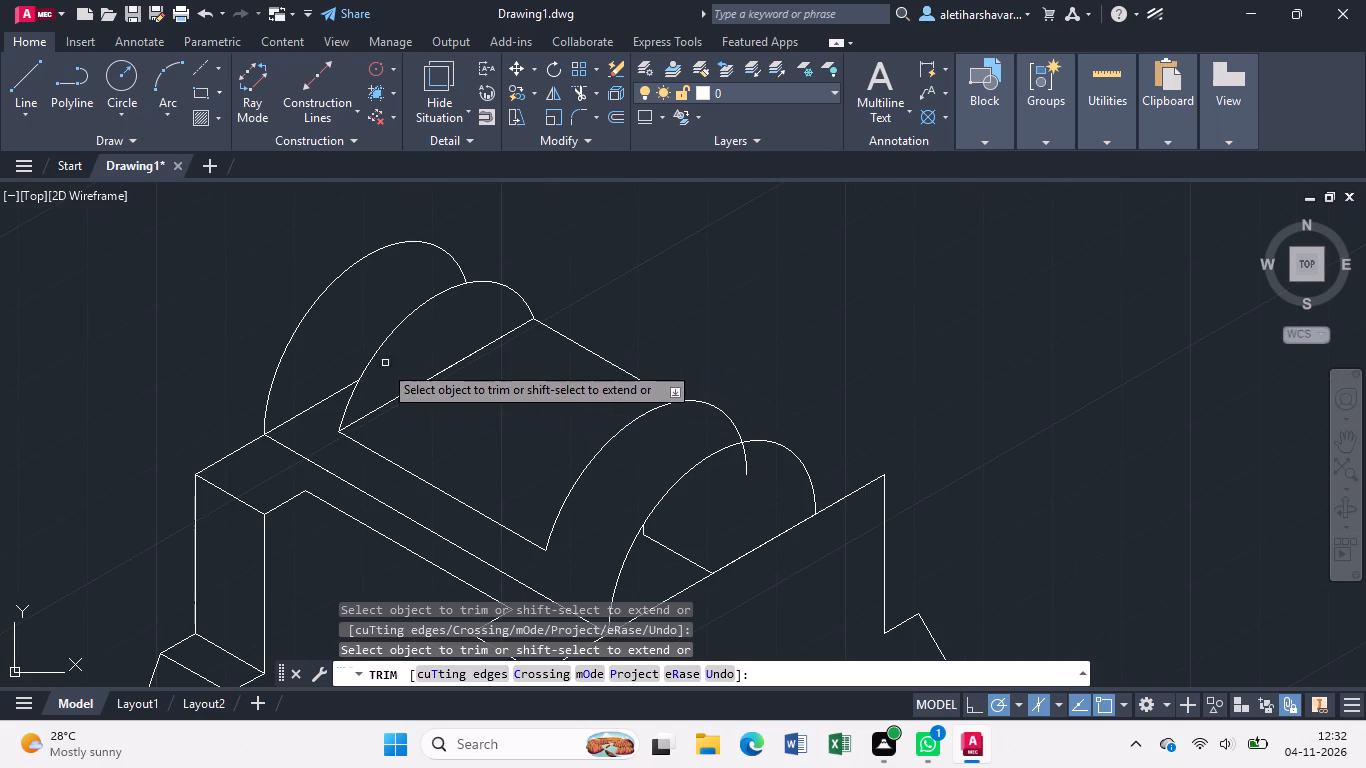
{"action": "left_click", "coordinate": [344, 386]}
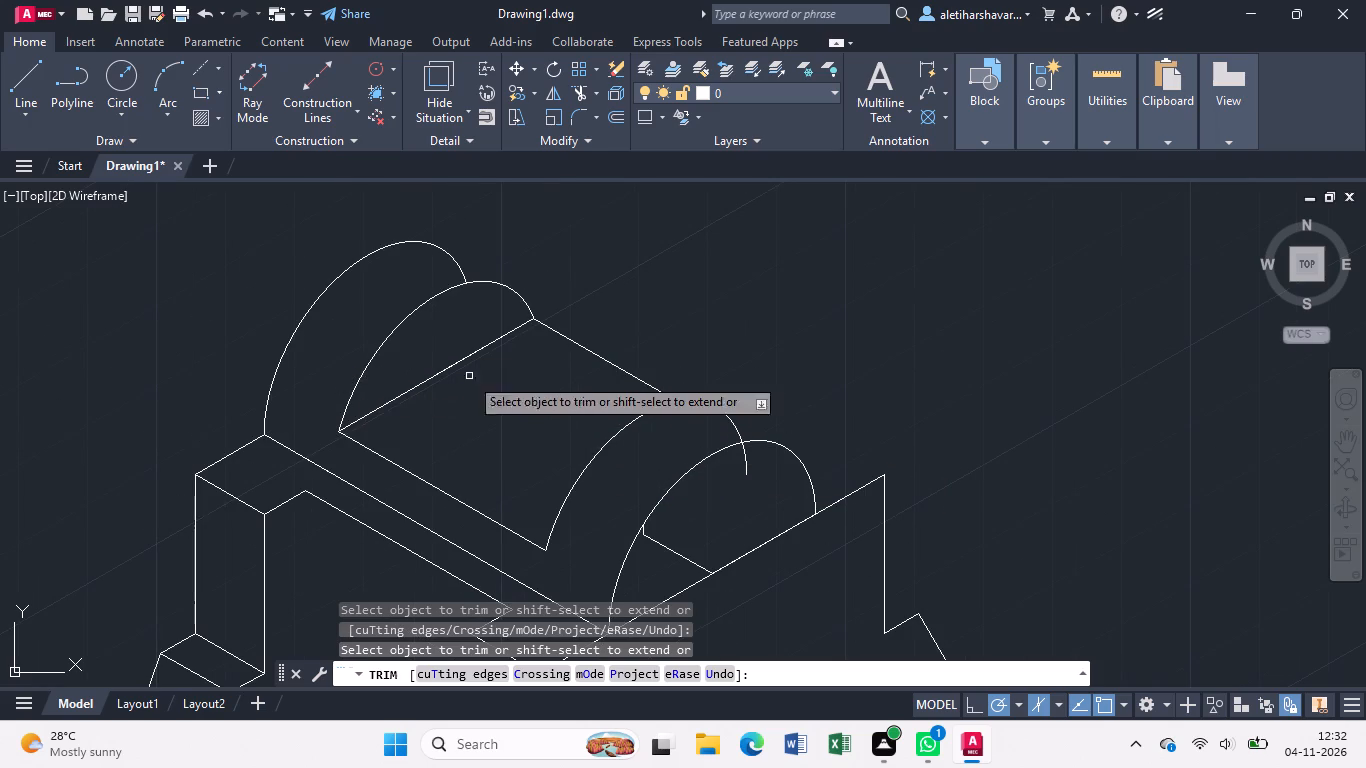
{"action": "key", "text": "Escape"}
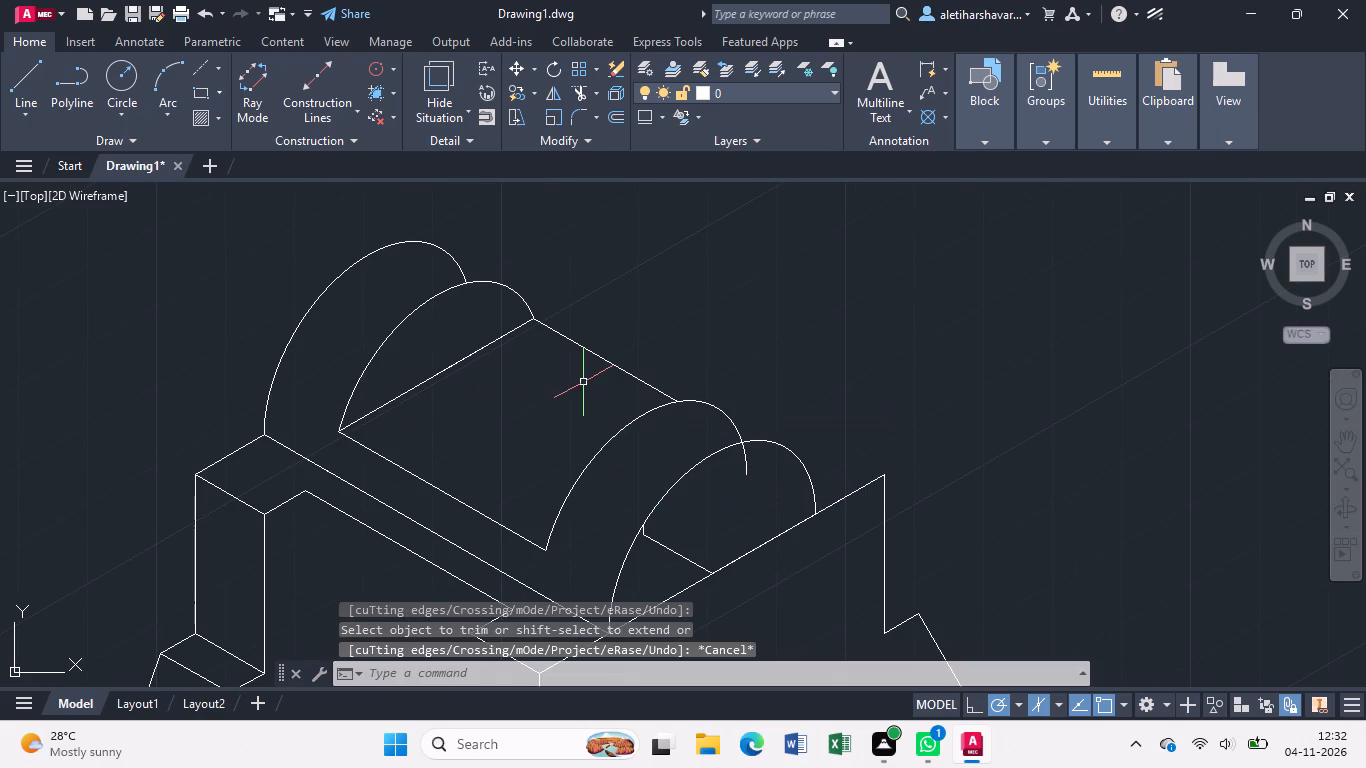
Draw a slanted line joining the outer and inner arcs of the rear upright near their crests, running past the inner arc.
{"action": "key", "text": "l"}
{"action": "key", "text": "Return"}
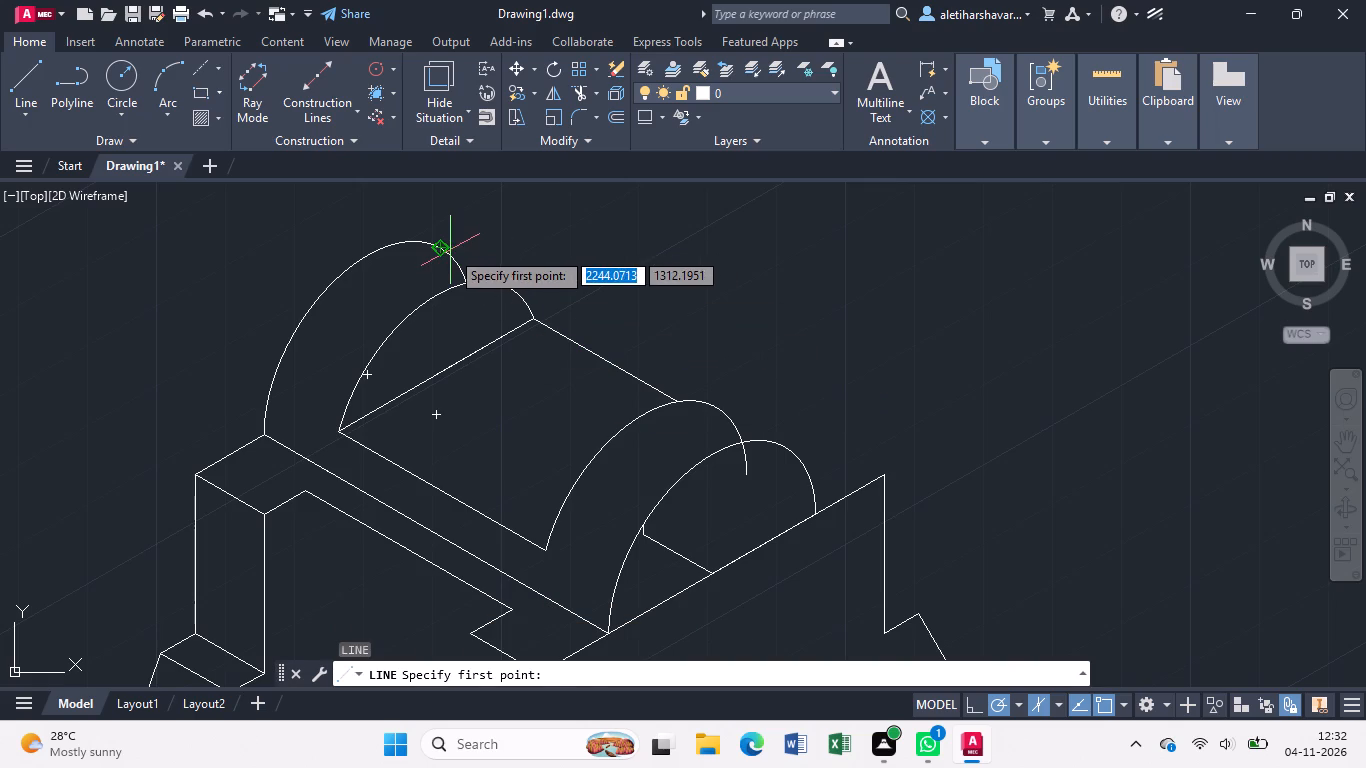
{"action": "left_click", "coordinate": [450, 250]}
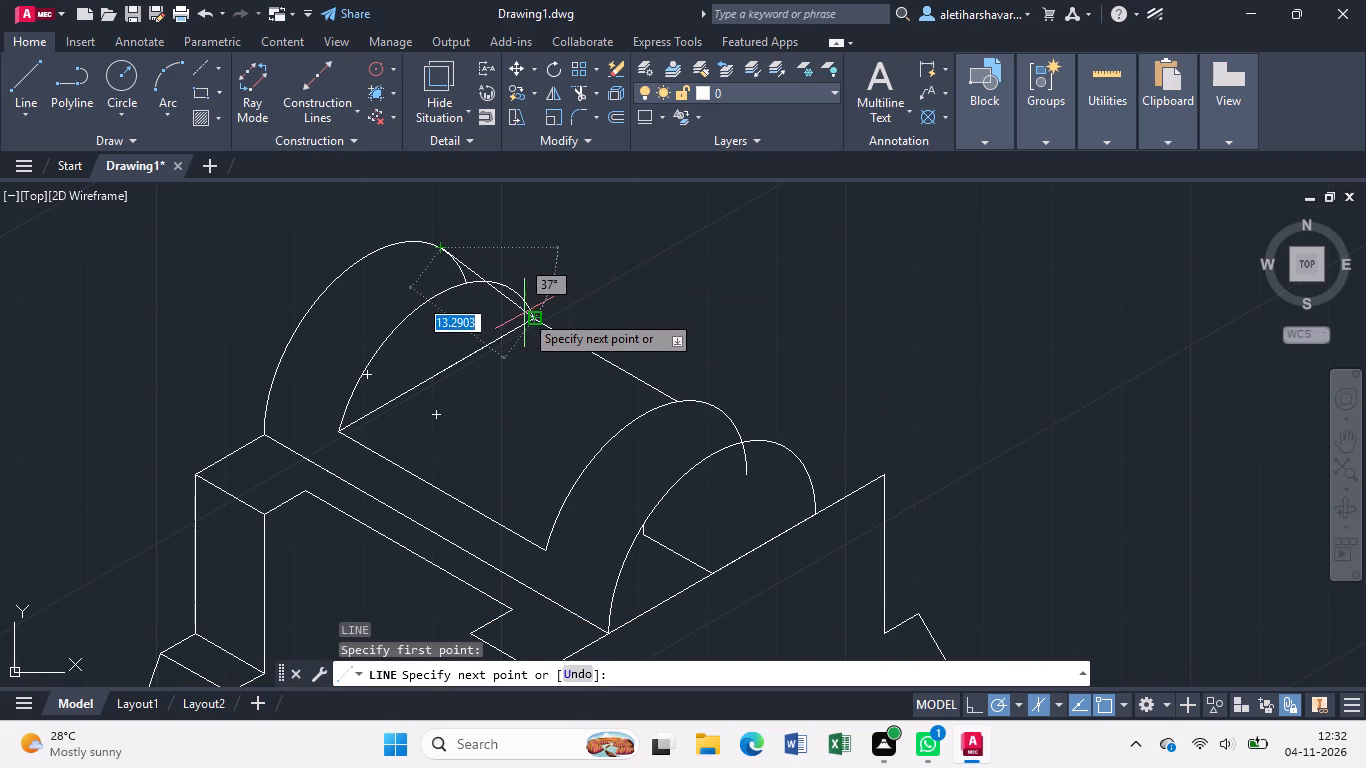
{"action": "left_click", "coordinate": [533, 301]}
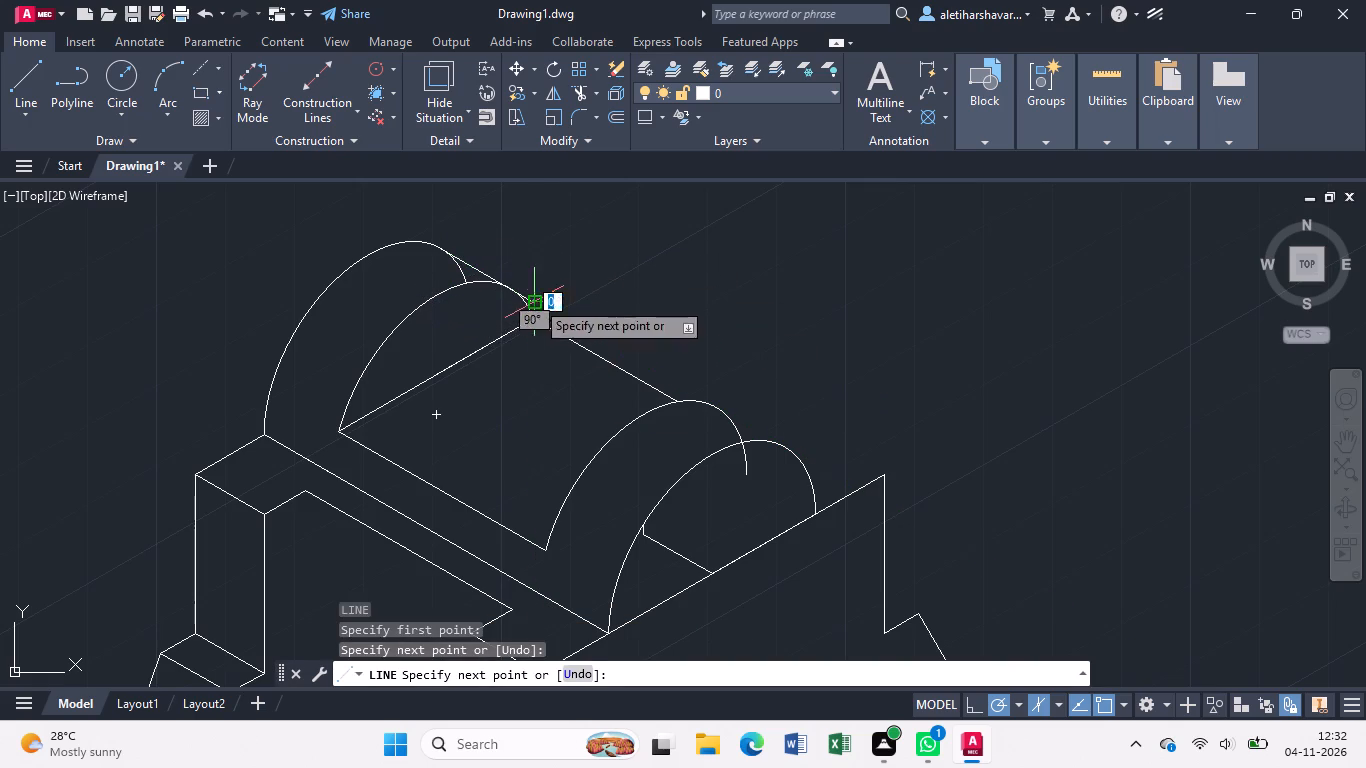
{"action": "key", "text": "Escape"}
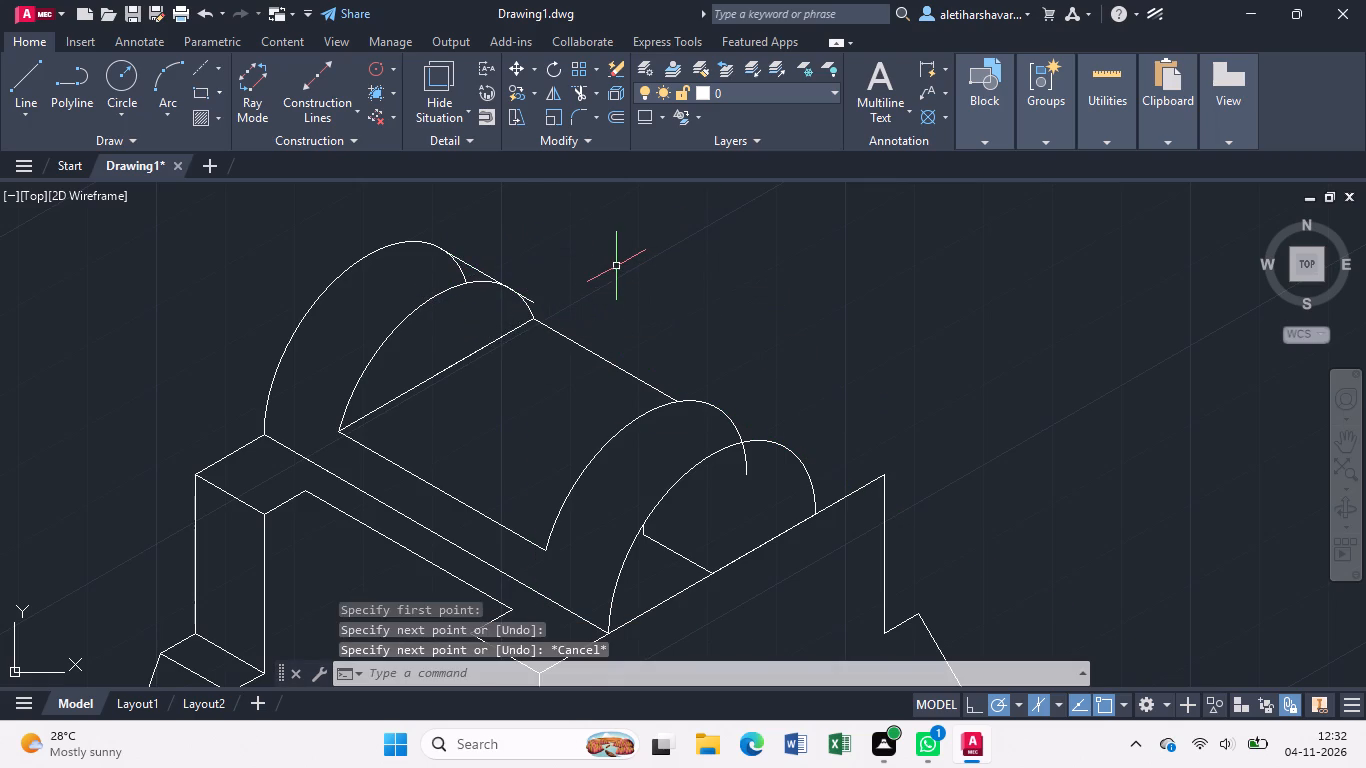
Trim the joining line's overhang beyond the rear upright's inner arc and the hidden end of its outer arc below the line.
{"action": "type", "text": "tr"}
{"action": "key", "text": "Return"}
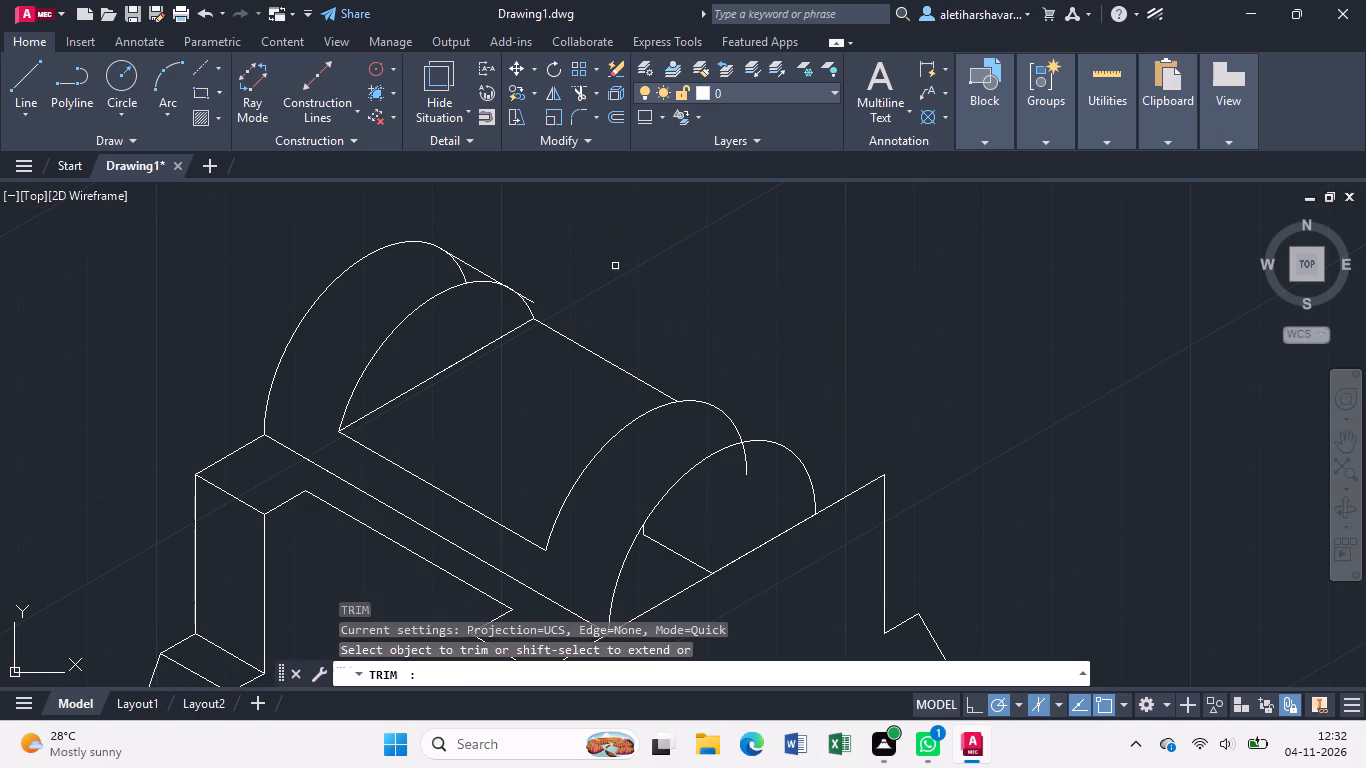
{"action": "left_click", "coordinate": [536, 299]}
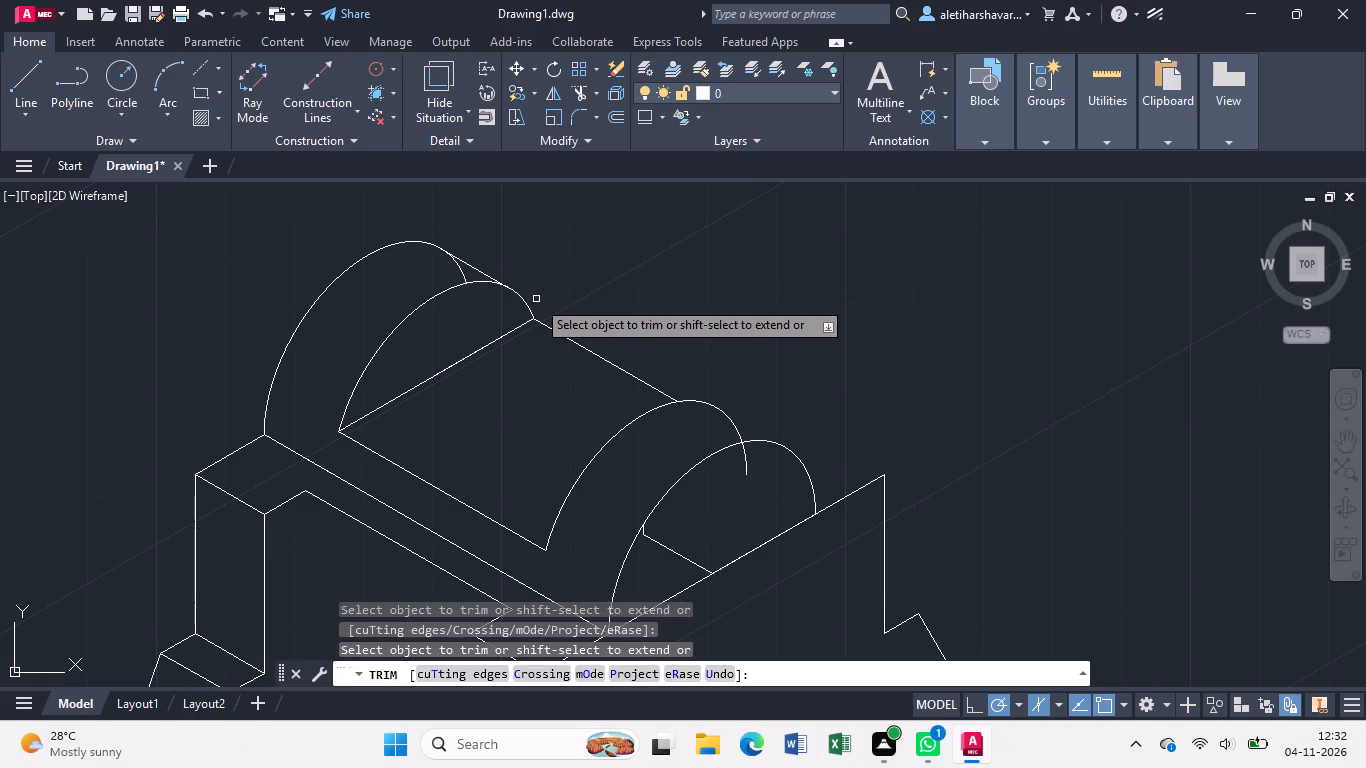
{"action": "left_click", "coordinate": [465, 275]}
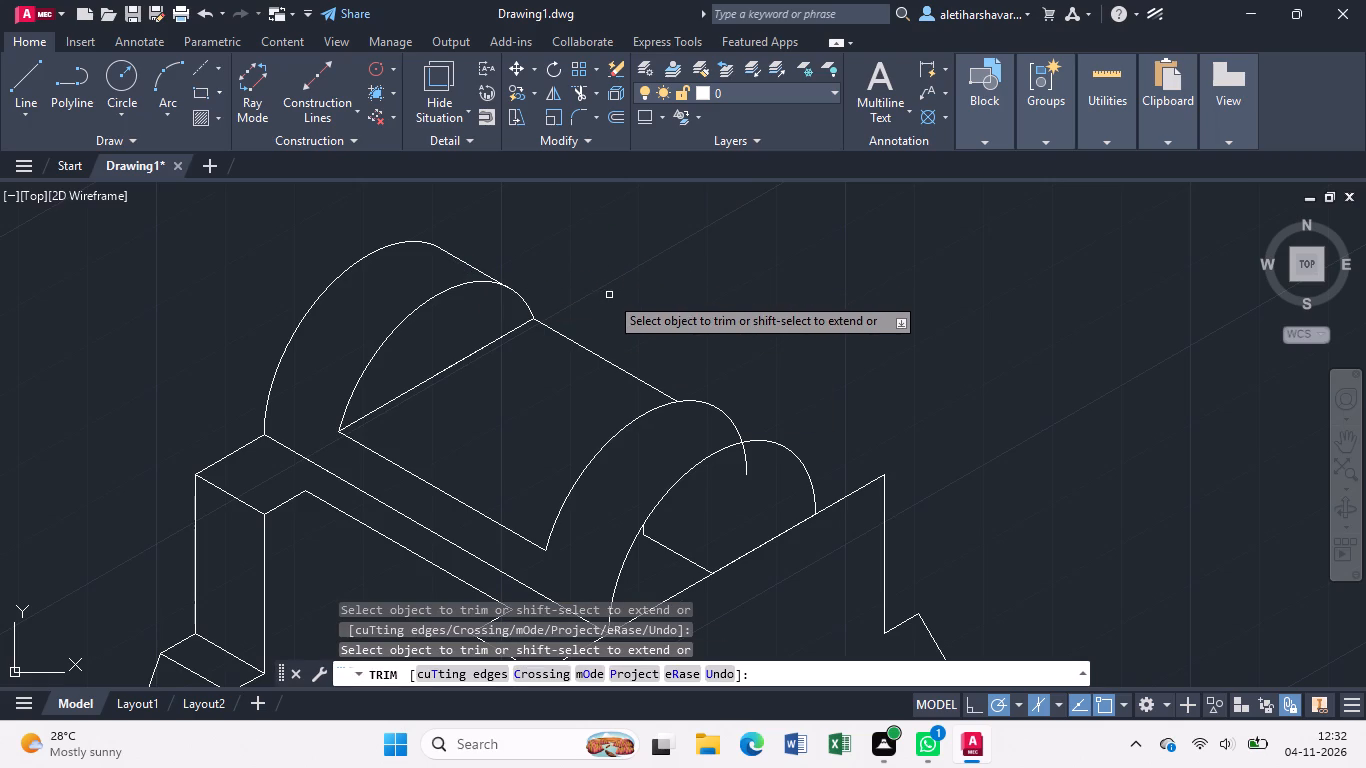
{"action": "scroll", "coordinate": [604, 295], "scroll_direction": "down", "scroll_amount": 1}
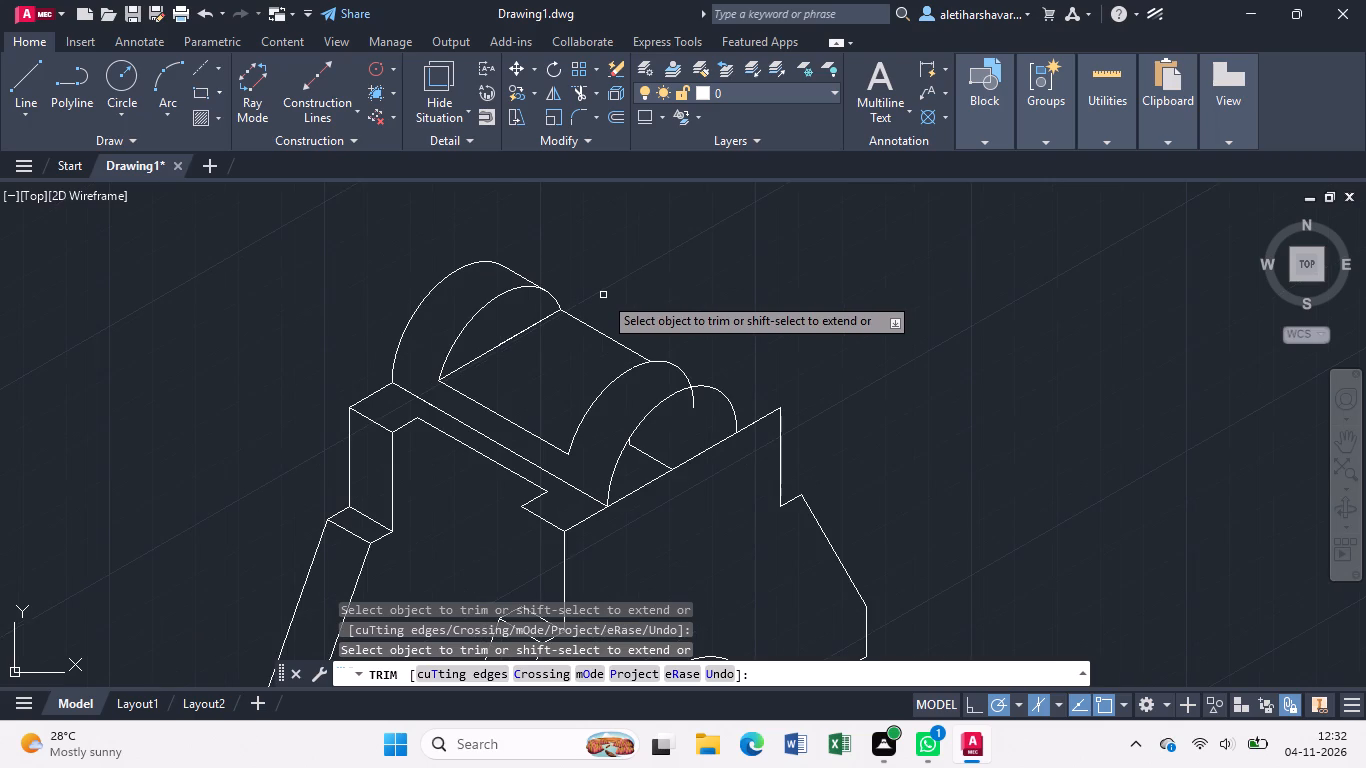
{"action": "key", "text": "Escape"}
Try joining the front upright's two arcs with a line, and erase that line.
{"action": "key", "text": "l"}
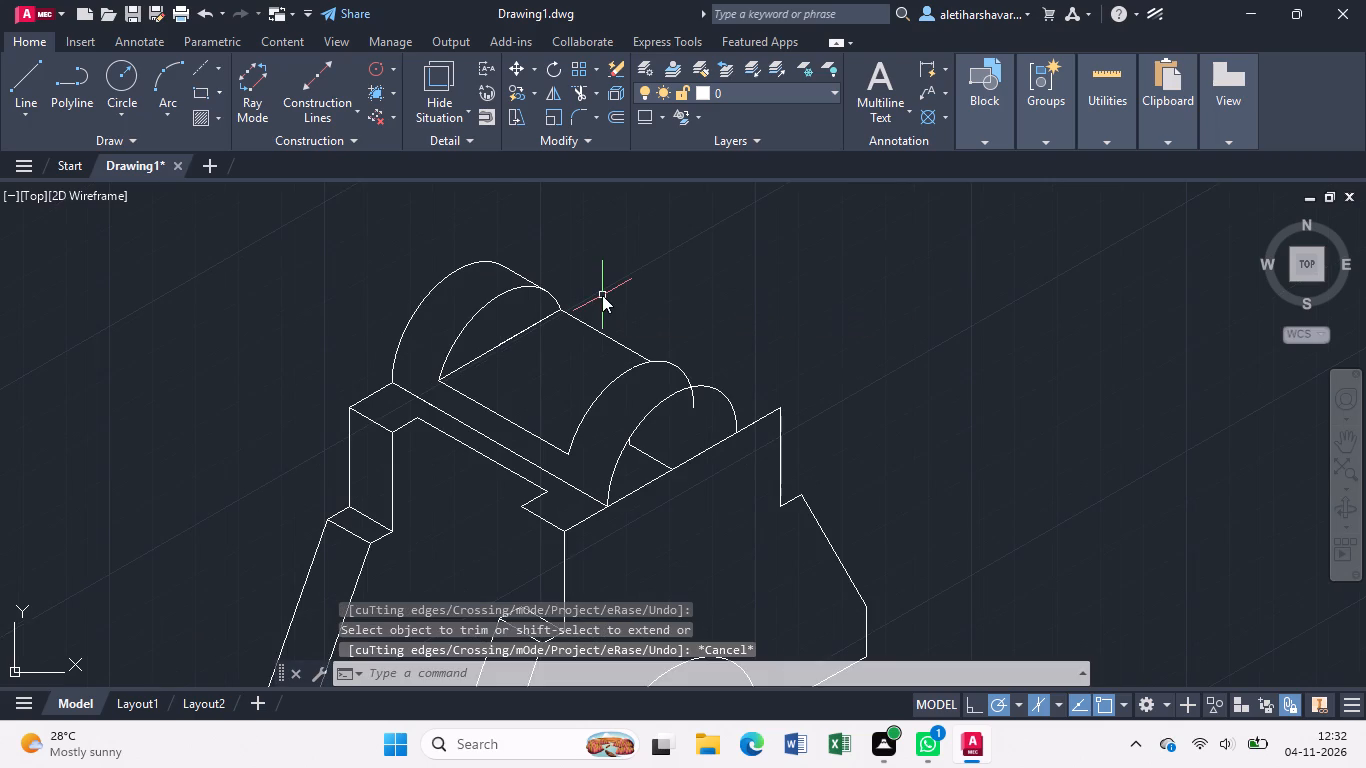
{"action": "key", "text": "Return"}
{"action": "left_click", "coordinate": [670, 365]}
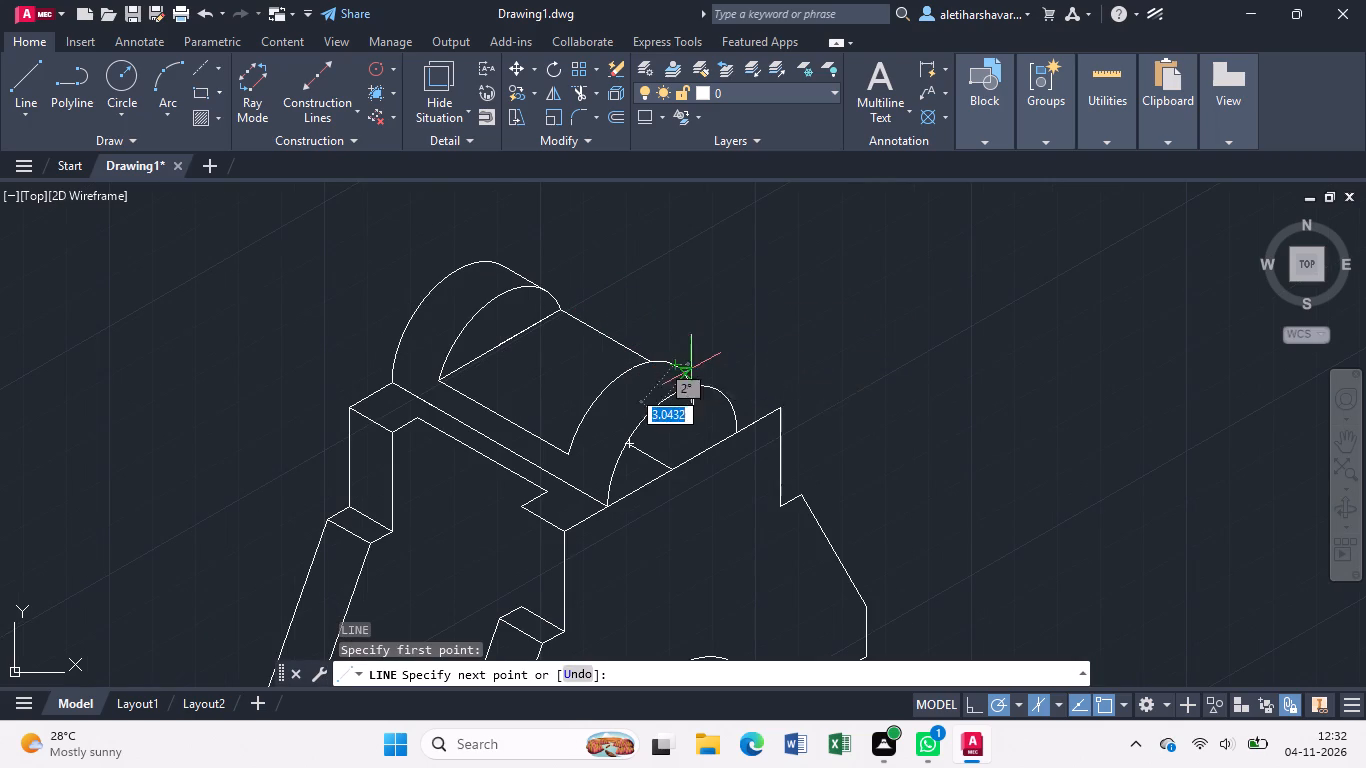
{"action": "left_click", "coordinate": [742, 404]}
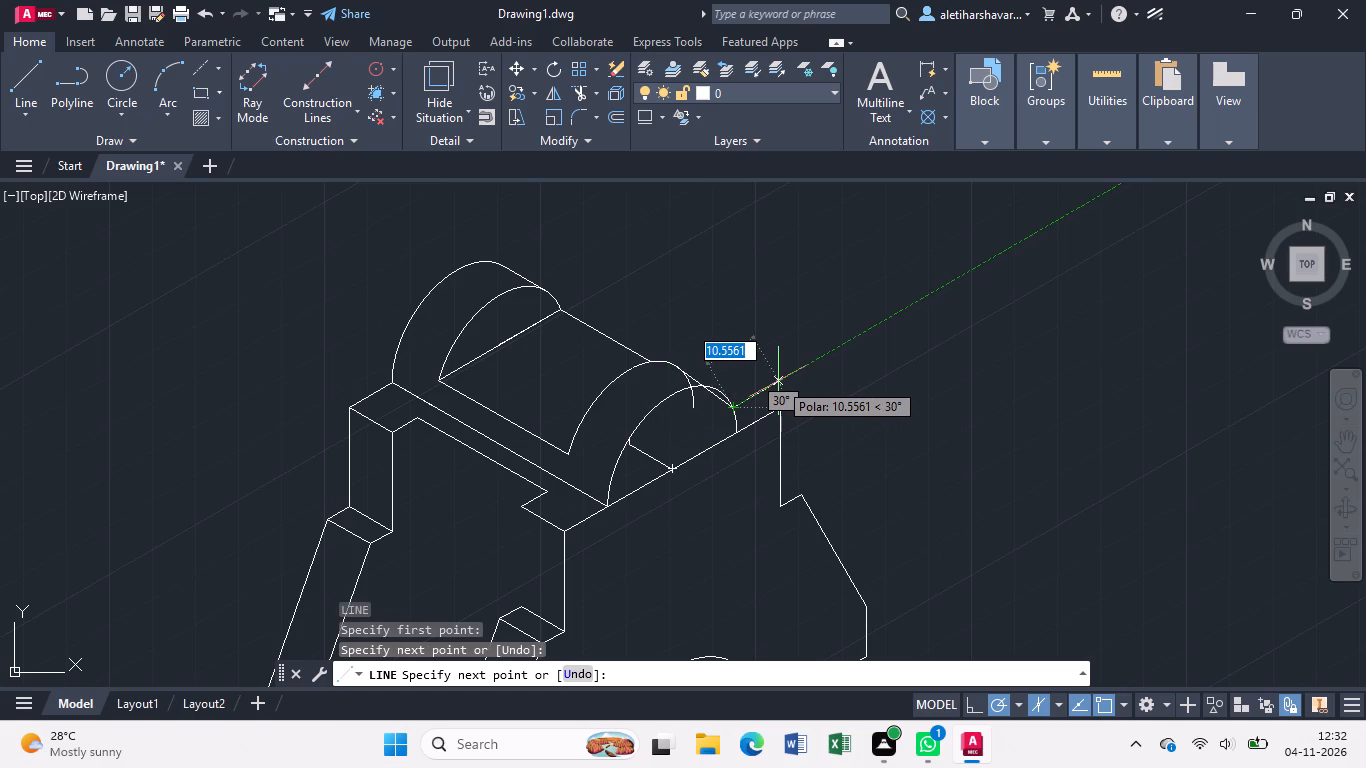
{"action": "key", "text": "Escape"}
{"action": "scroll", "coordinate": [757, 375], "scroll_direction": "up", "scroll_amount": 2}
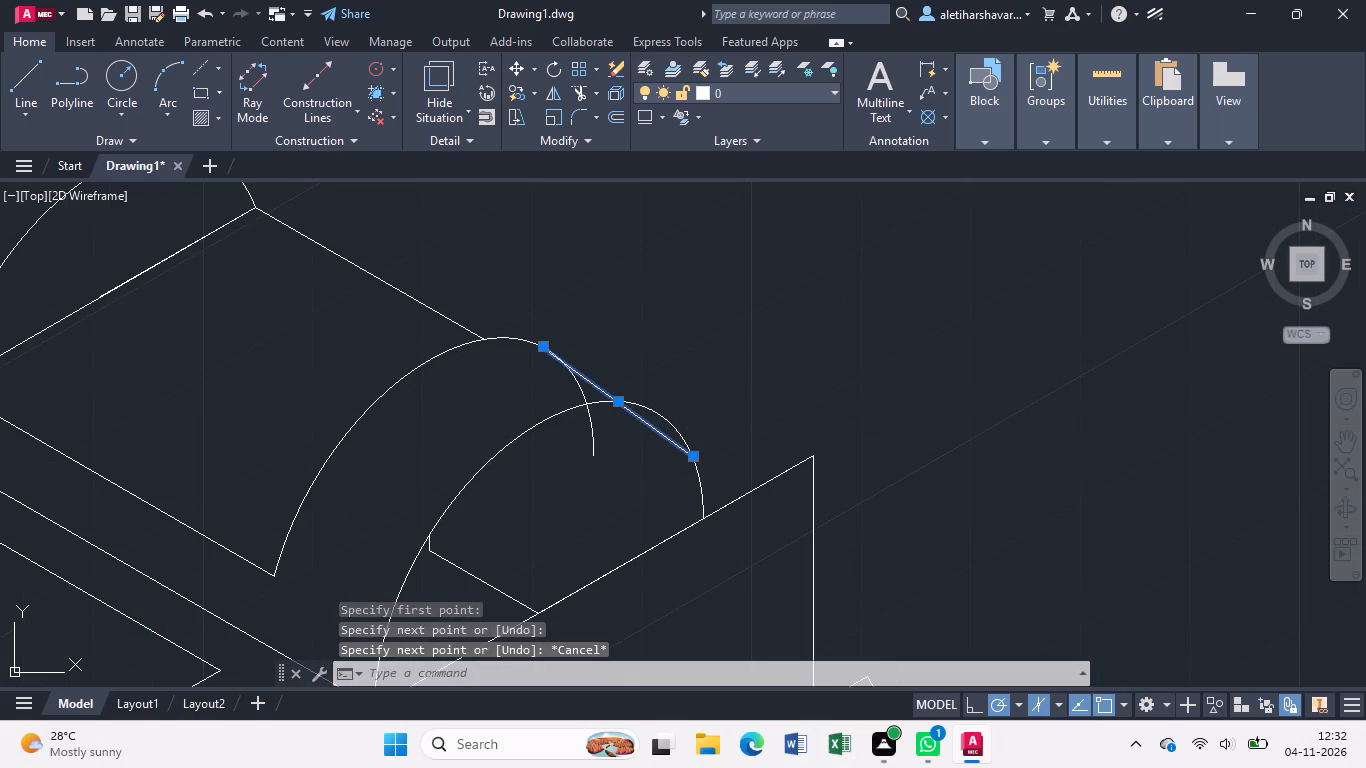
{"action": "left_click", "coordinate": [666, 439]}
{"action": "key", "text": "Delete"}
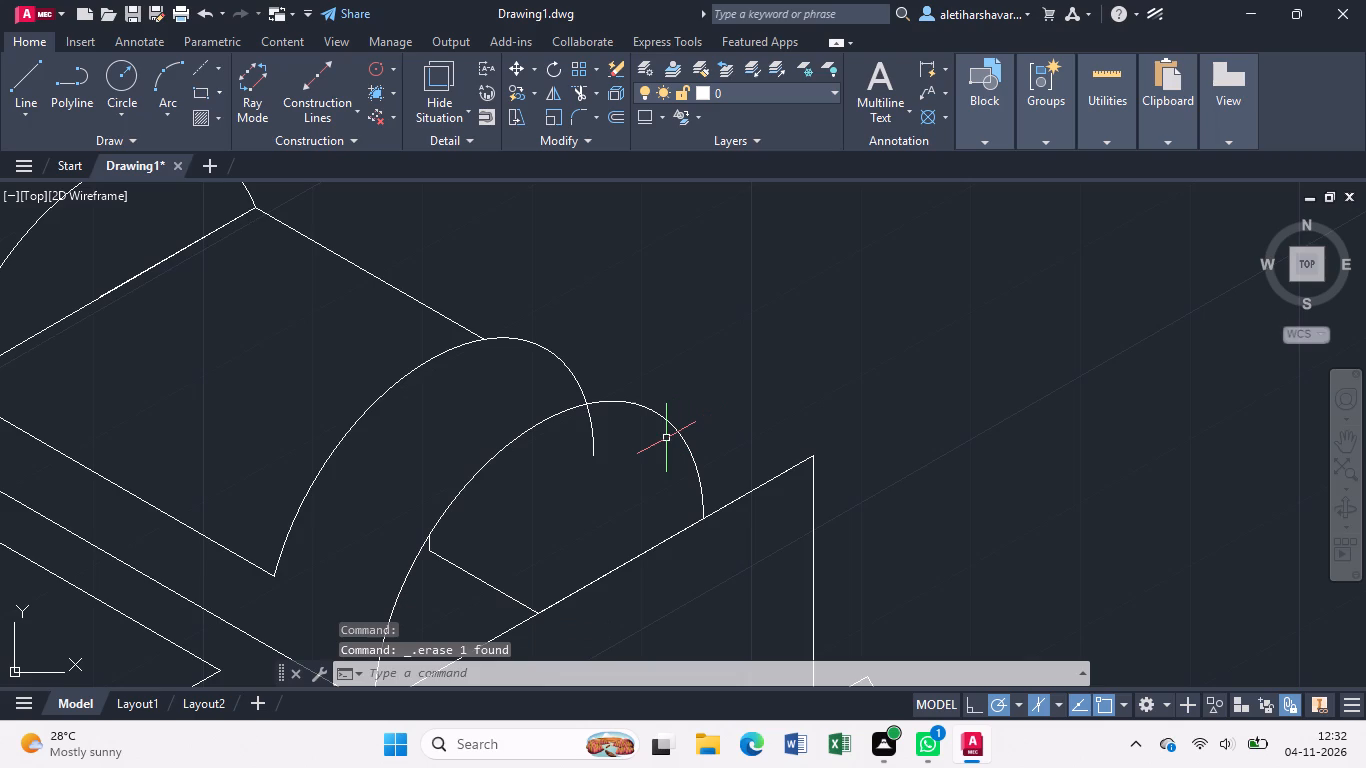
Draw a line about 9 units long at 30° joining the front upright's two arcs near their crests.
{"action": "key", "text": "l"}
{"action": "key", "text": "Return"}
{"action": "key", "text": "bracketright"}
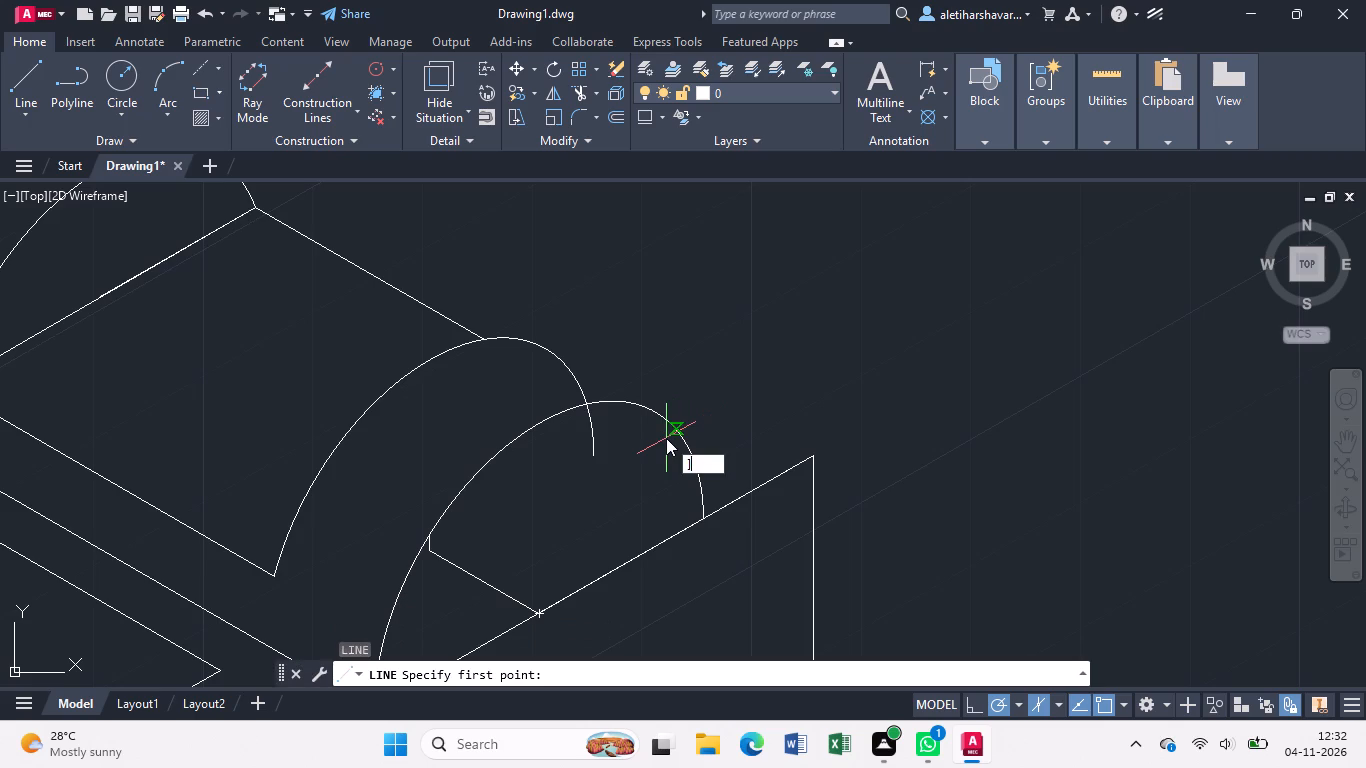
{"action": "key", "text": "Delete"}
{"action": "key", "text": "Delete"}
{"action": "key", "text": "BackSpace"}
{"action": "key", "text": "l"}
{"action": "key", "text": "Return"}
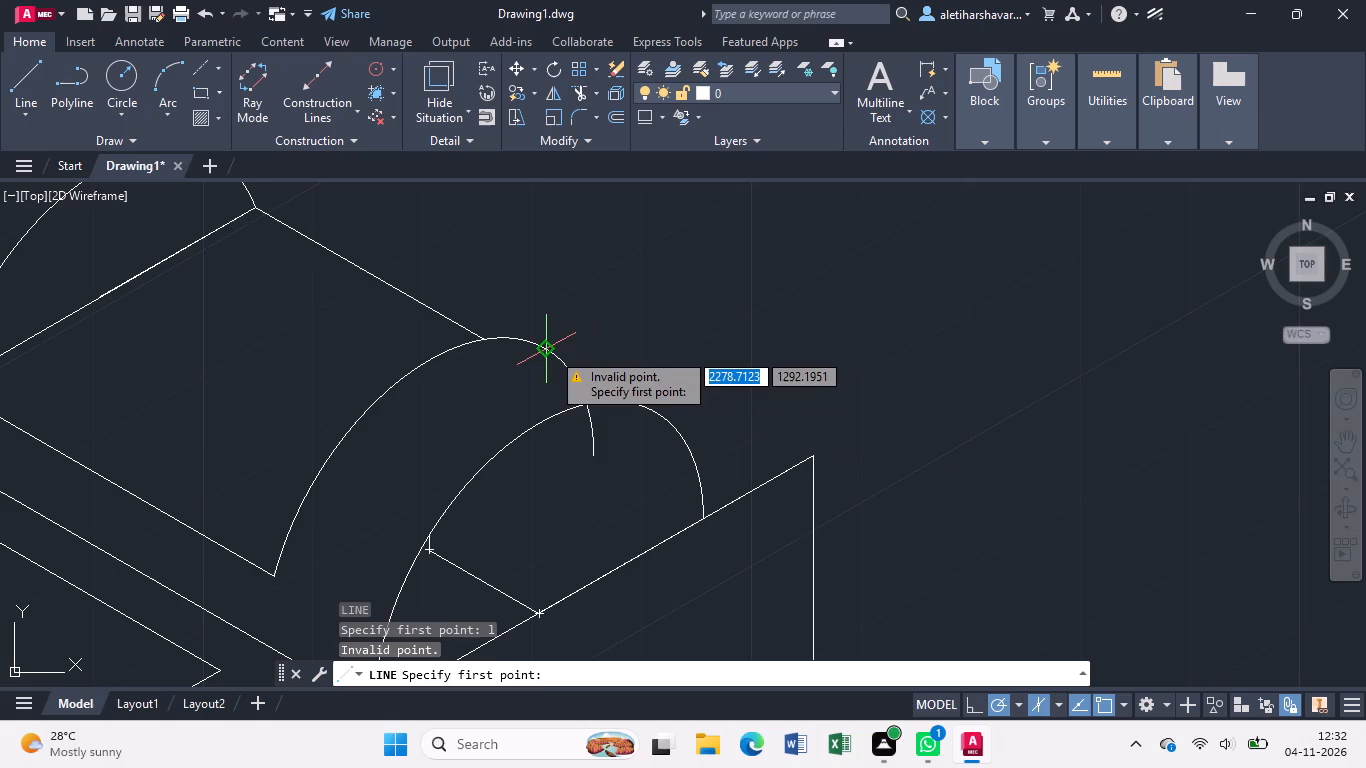
{"action": "left_click", "coordinate": [553, 352]}
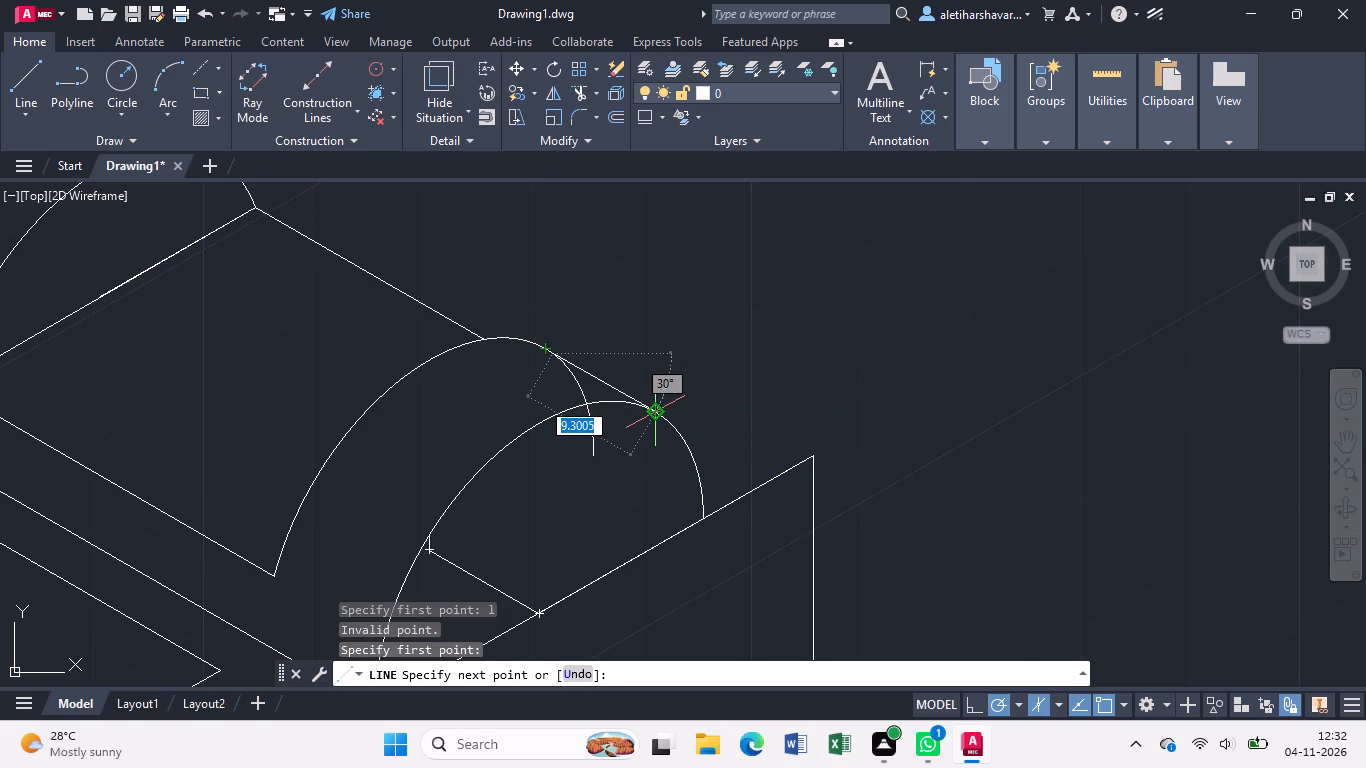
{"action": "left_click", "coordinate": [657, 413]}
{"action": "key", "text": "Escape"}
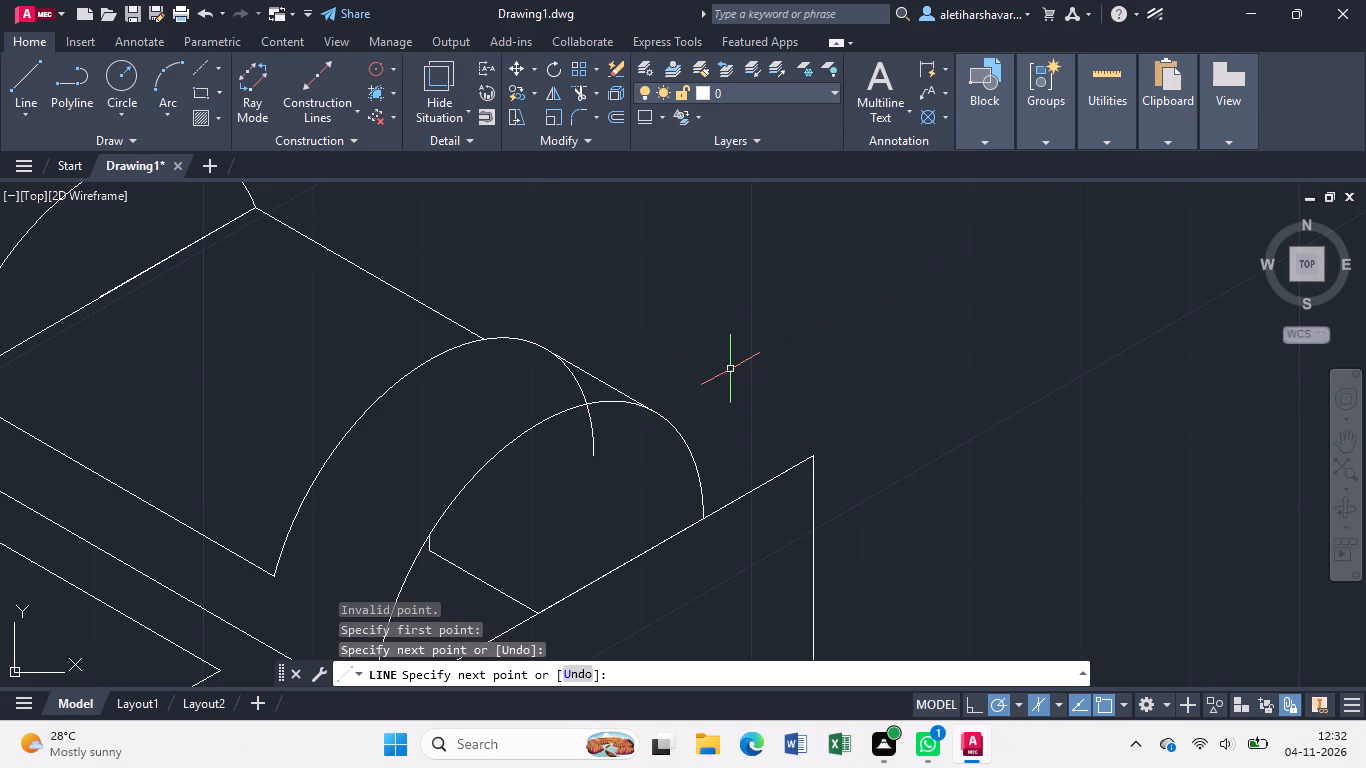
Trim the end of the front upright's inner arc beneath the joining line and inside the outer arc.
{"action": "type", "text": "tr"}
{"action": "key", "text": "Return"}
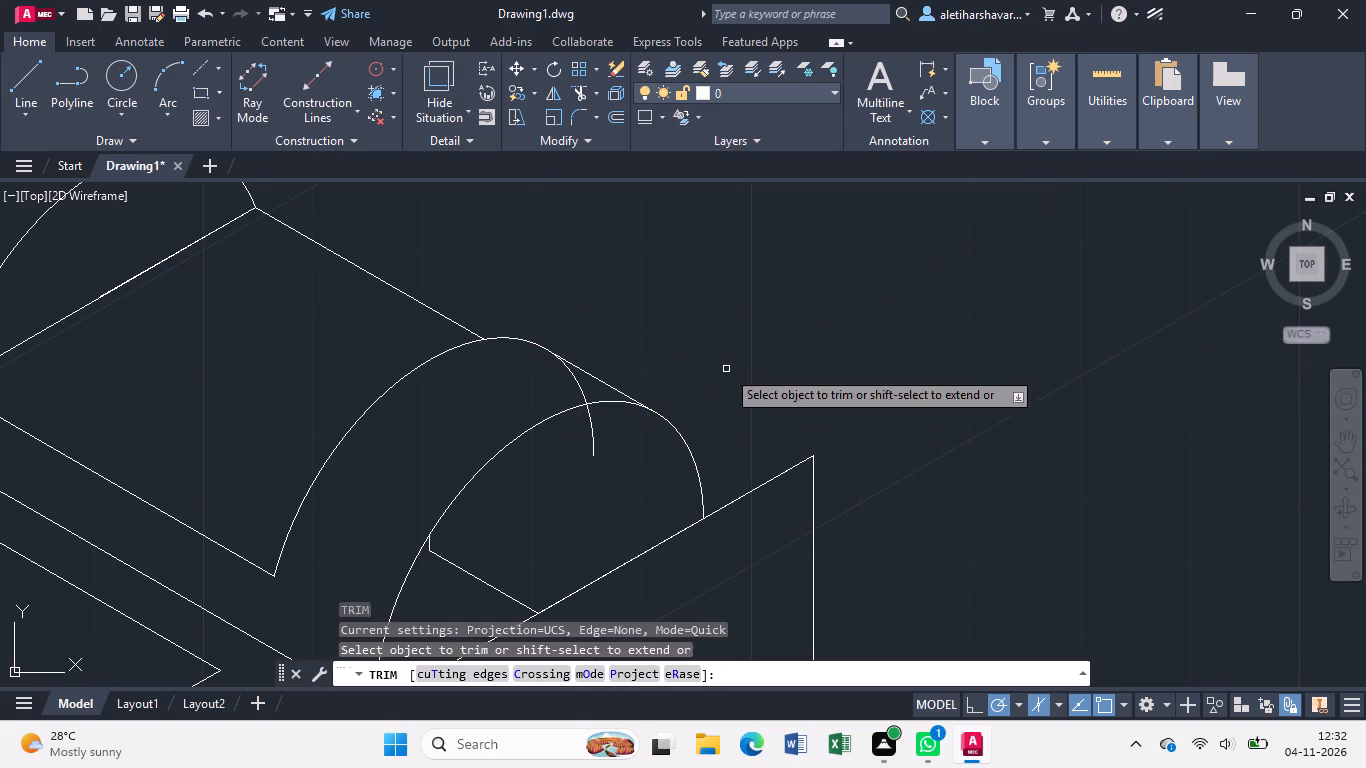
{"action": "left_click", "coordinate": [573, 381]}
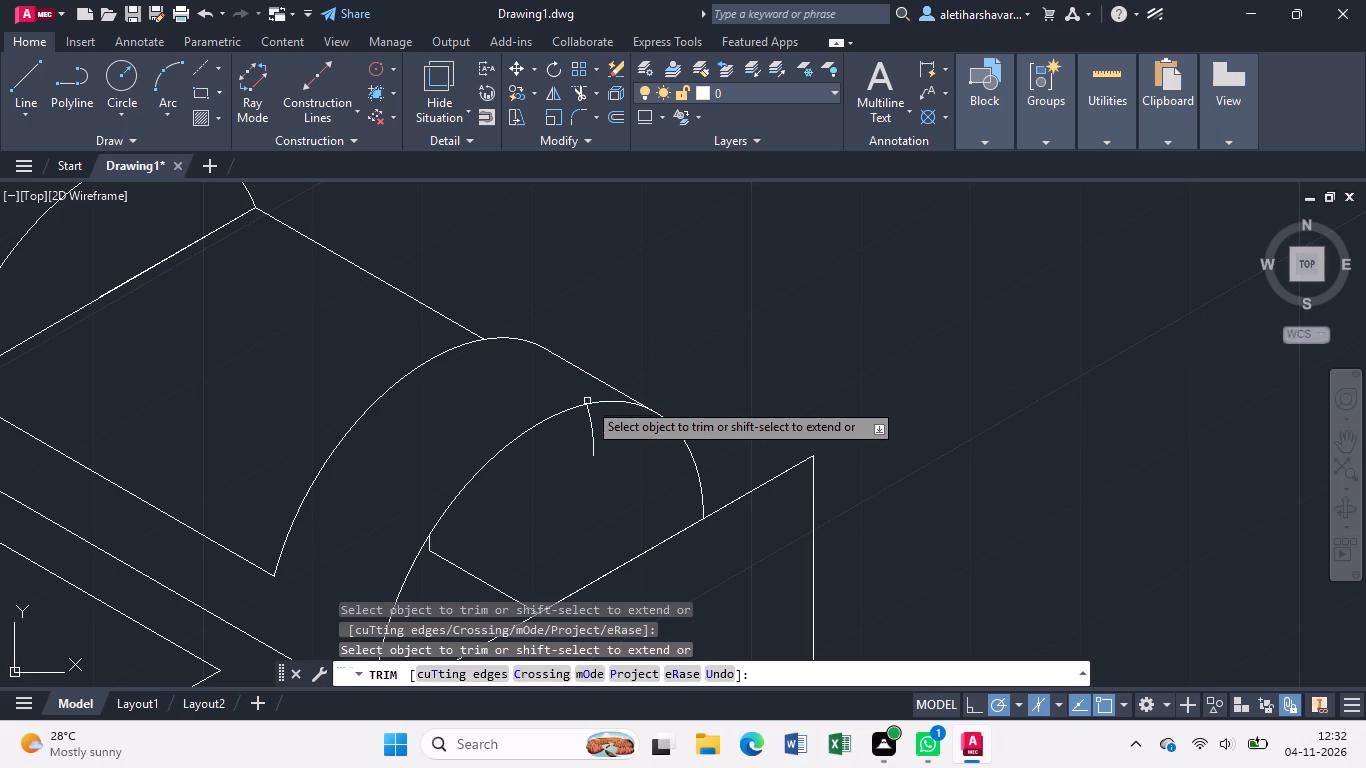
{"action": "left_click", "coordinate": [591, 414]}
Trim the leftover recess edge and the short vertical stub visible inside the front upright's outer arc.
{"action": "scroll", "coordinate": [596, 412], "scroll_direction": "down", "scroll_amount": 1}
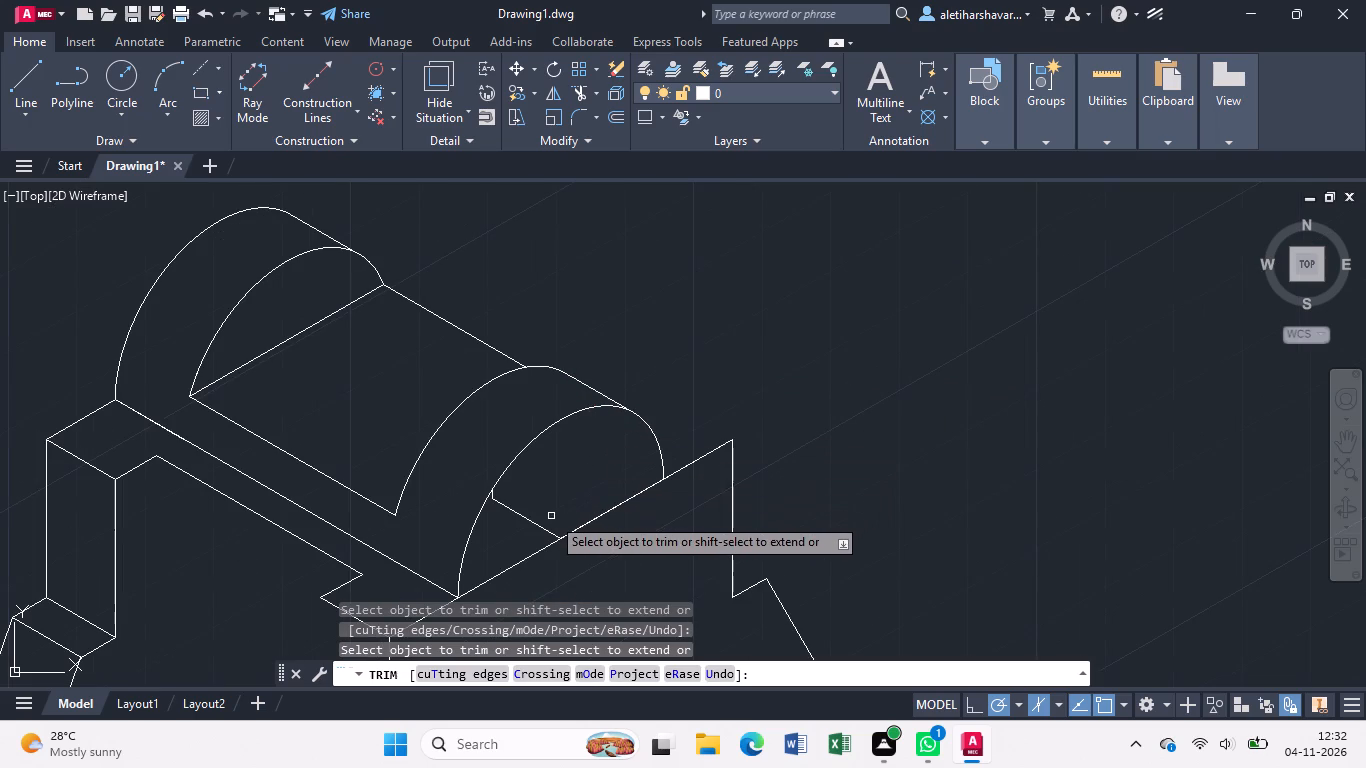
{"action": "left_click", "coordinate": [545, 528]}
{"action": "scroll", "coordinate": [526, 511], "scroll_direction": "up", "scroll_amount": 1}
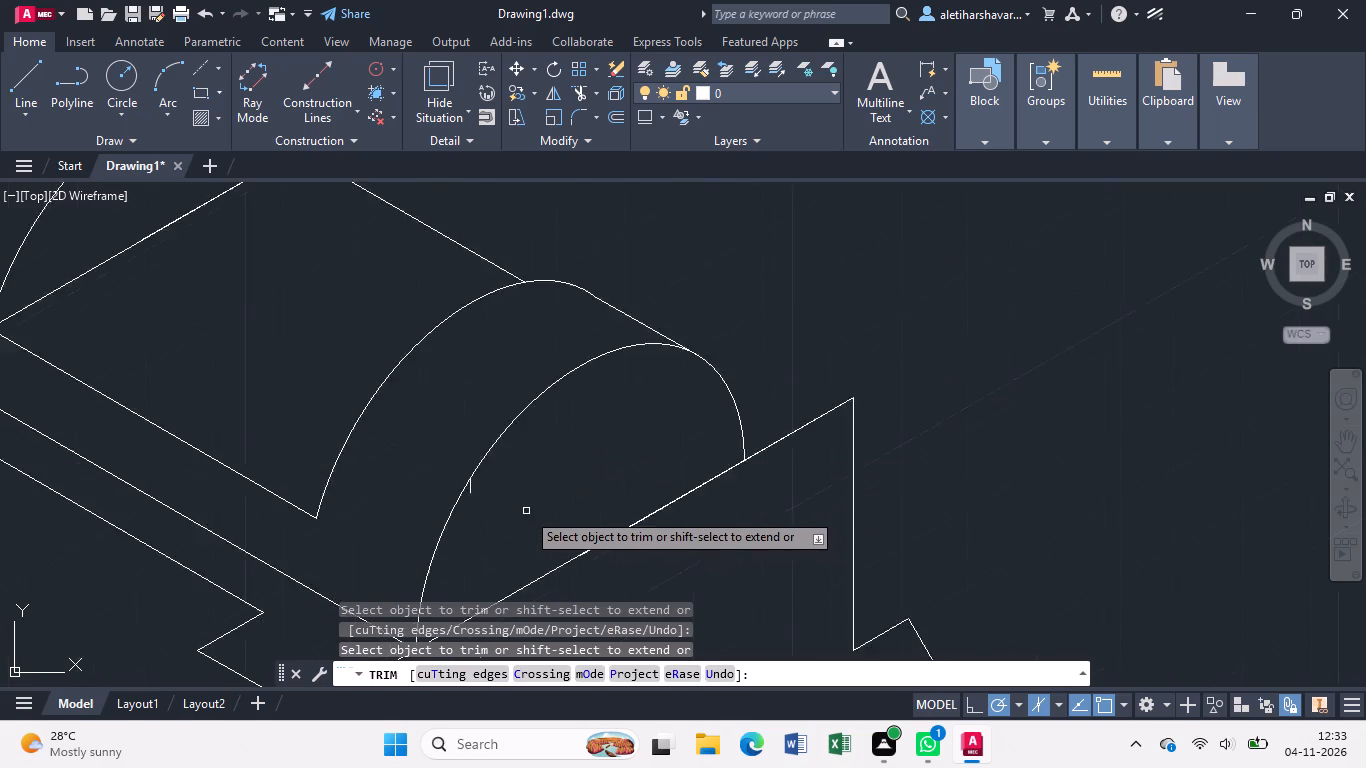
{"action": "scroll", "coordinate": [526, 511], "scroll_direction": "up", "scroll_amount": 1}
{"action": "left_click", "coordinate": [436, 479]}
{"action": "scroll", "coordinate": [496, 479], "scroll_direction": "down", "scroll_amount": 2}
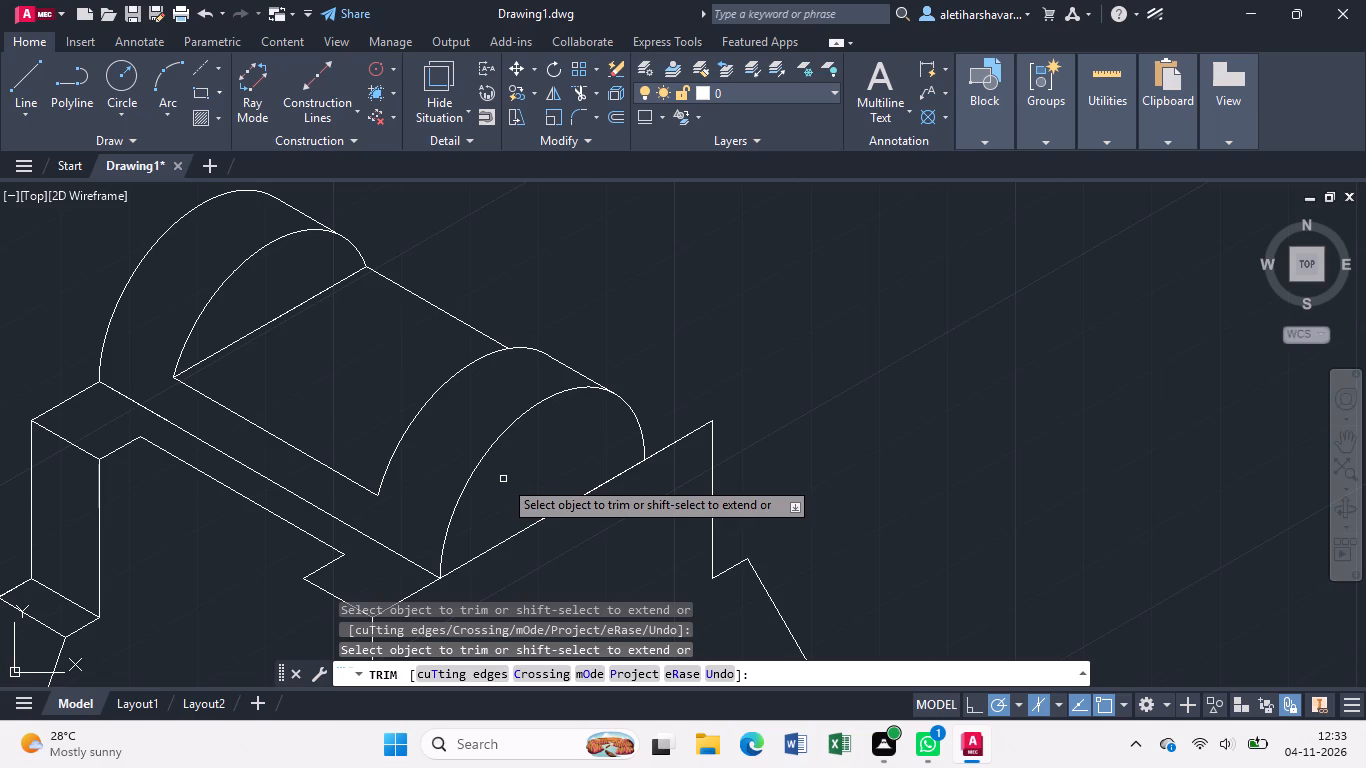
{"action": "middle_click_drag", "start_coordinate": [502, 475], "coordinate": [490, 460]}
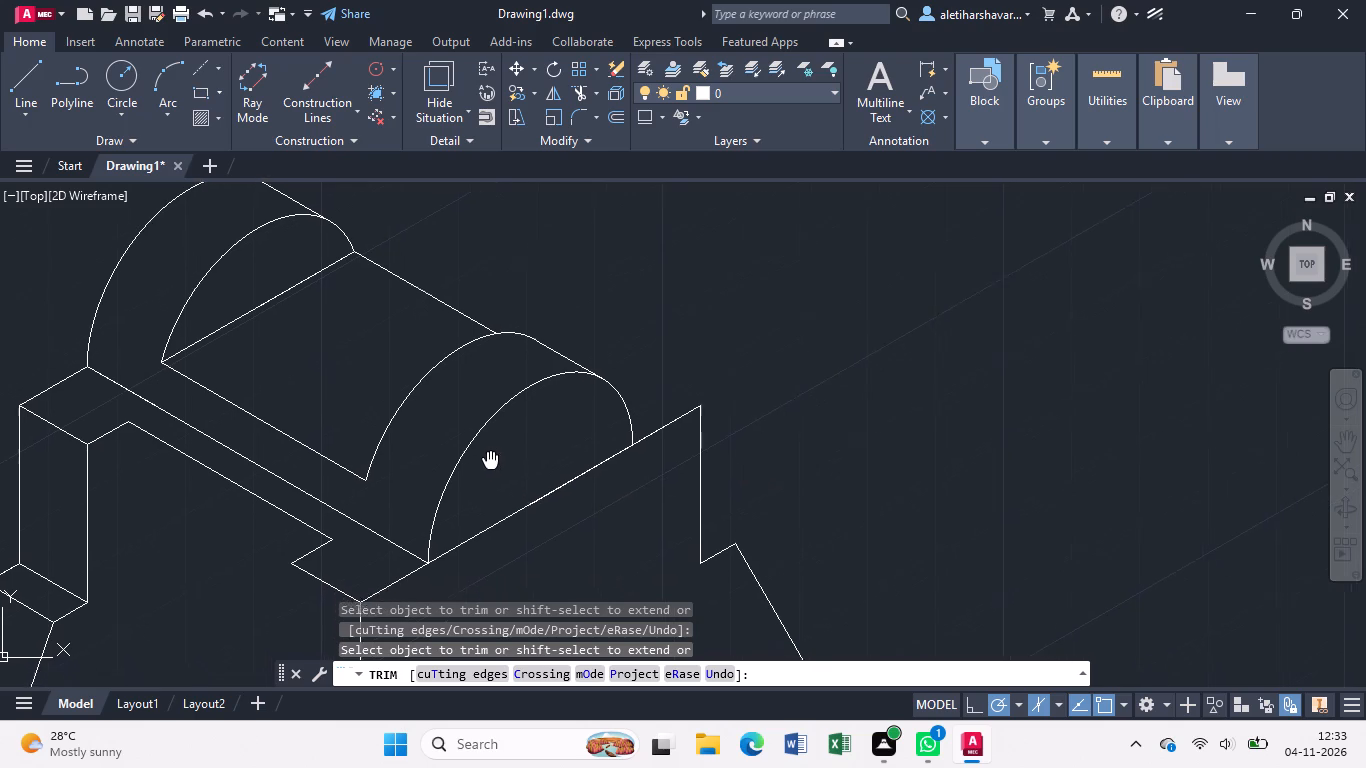
{"action": "middle_click_drag", "start_coordinate": [490, 460], "coordinate": [482, 441]}
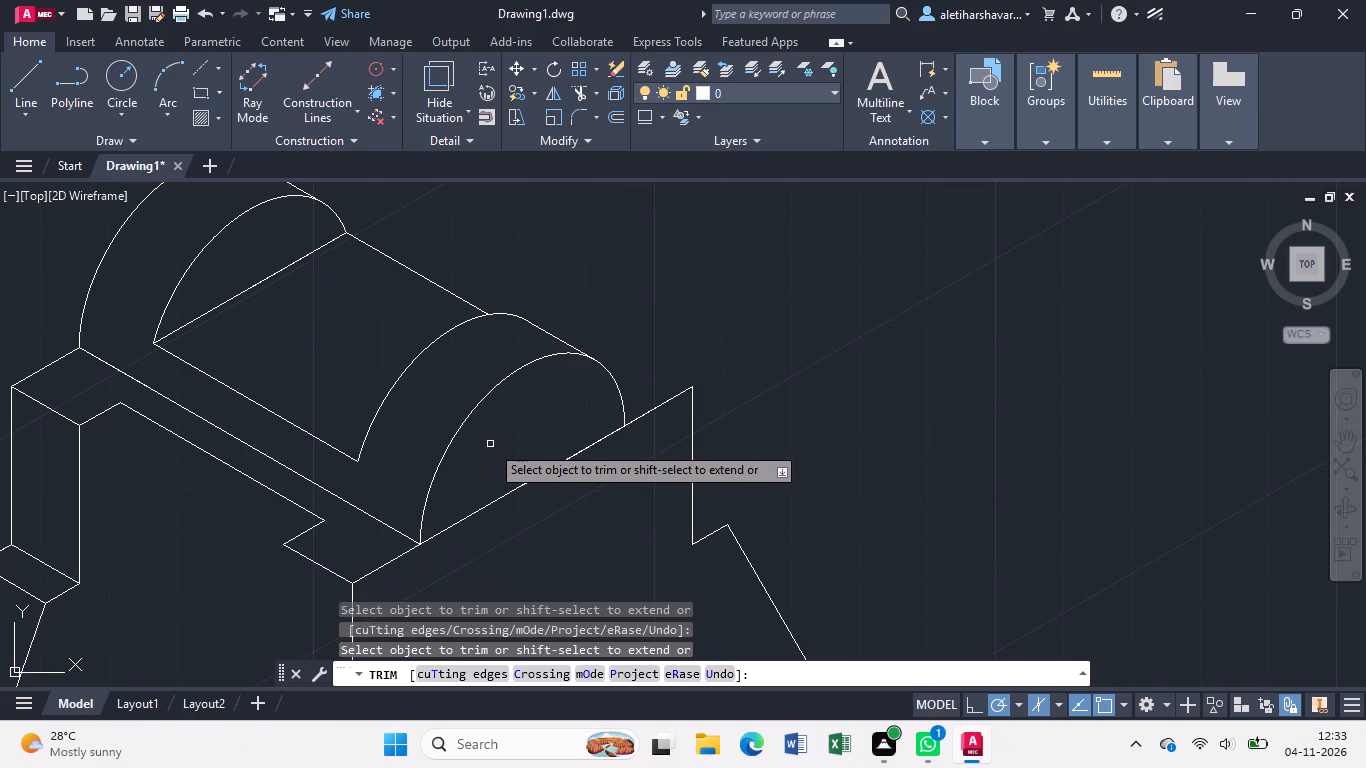
{"action": "scroll", "coordinate": [490, 445], "scroll_direction": "down", "scroll_amount": 1}
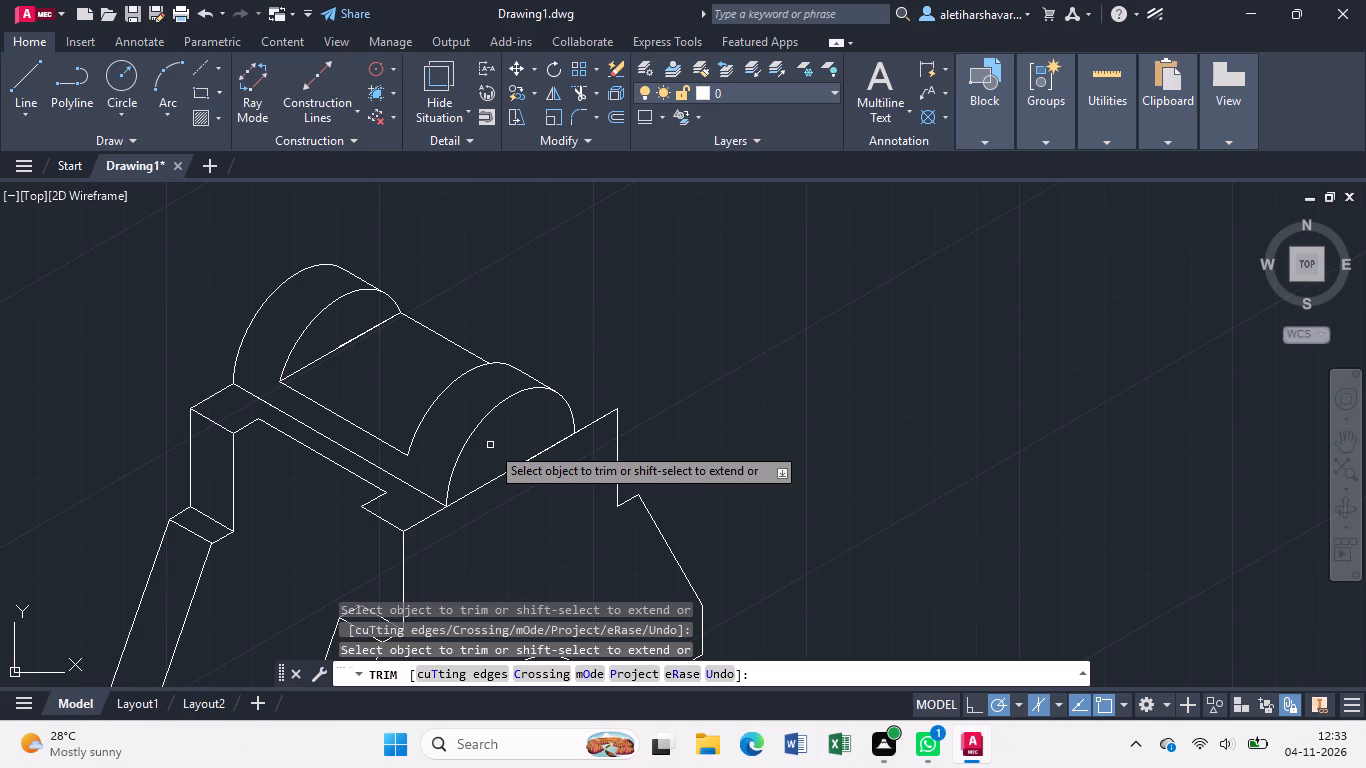
{"action": "key", "text": "Escape"}
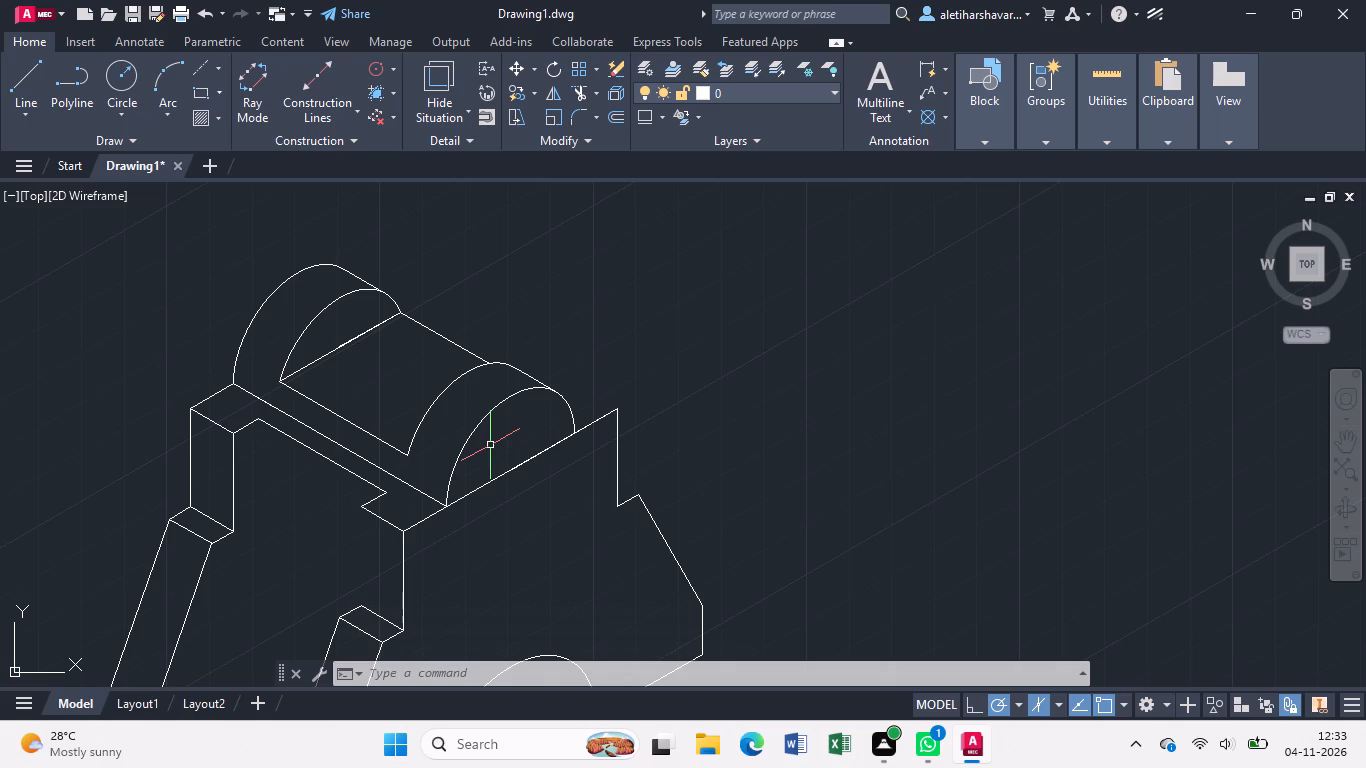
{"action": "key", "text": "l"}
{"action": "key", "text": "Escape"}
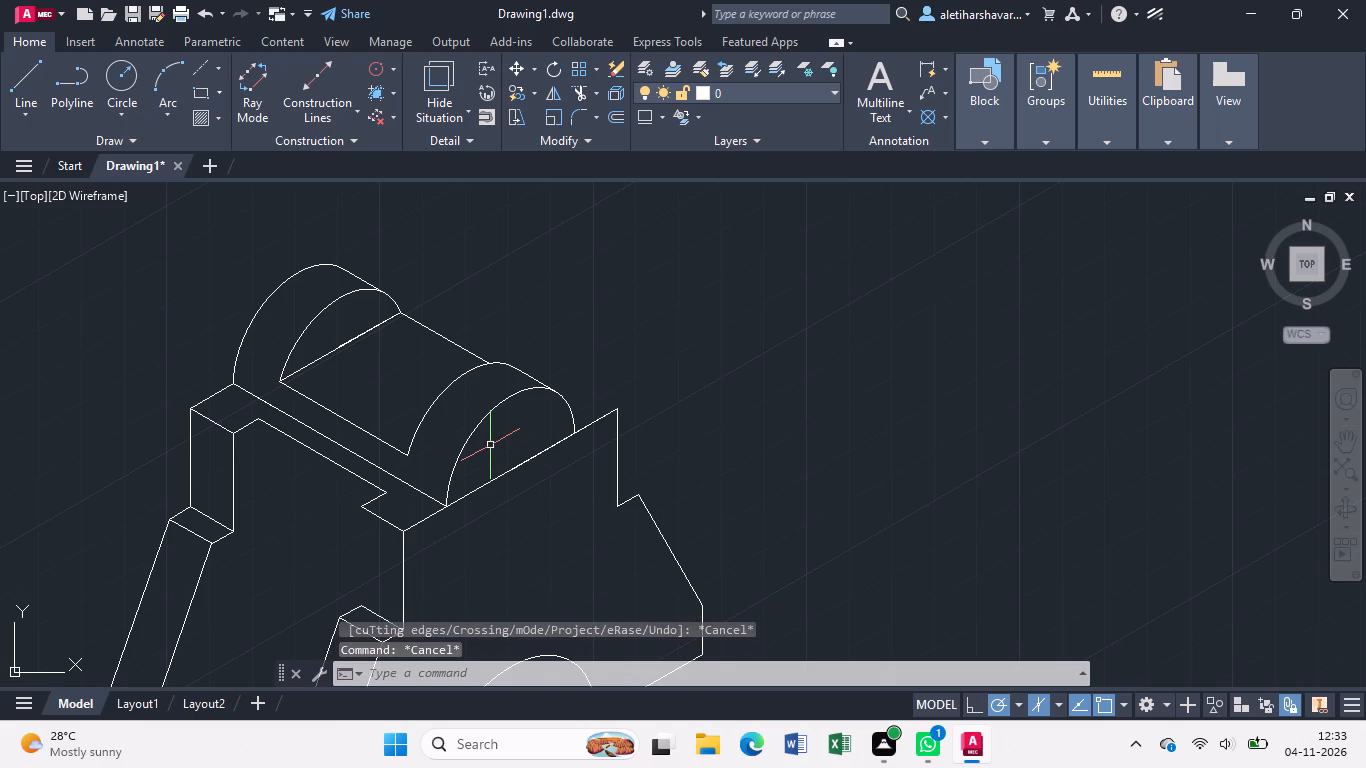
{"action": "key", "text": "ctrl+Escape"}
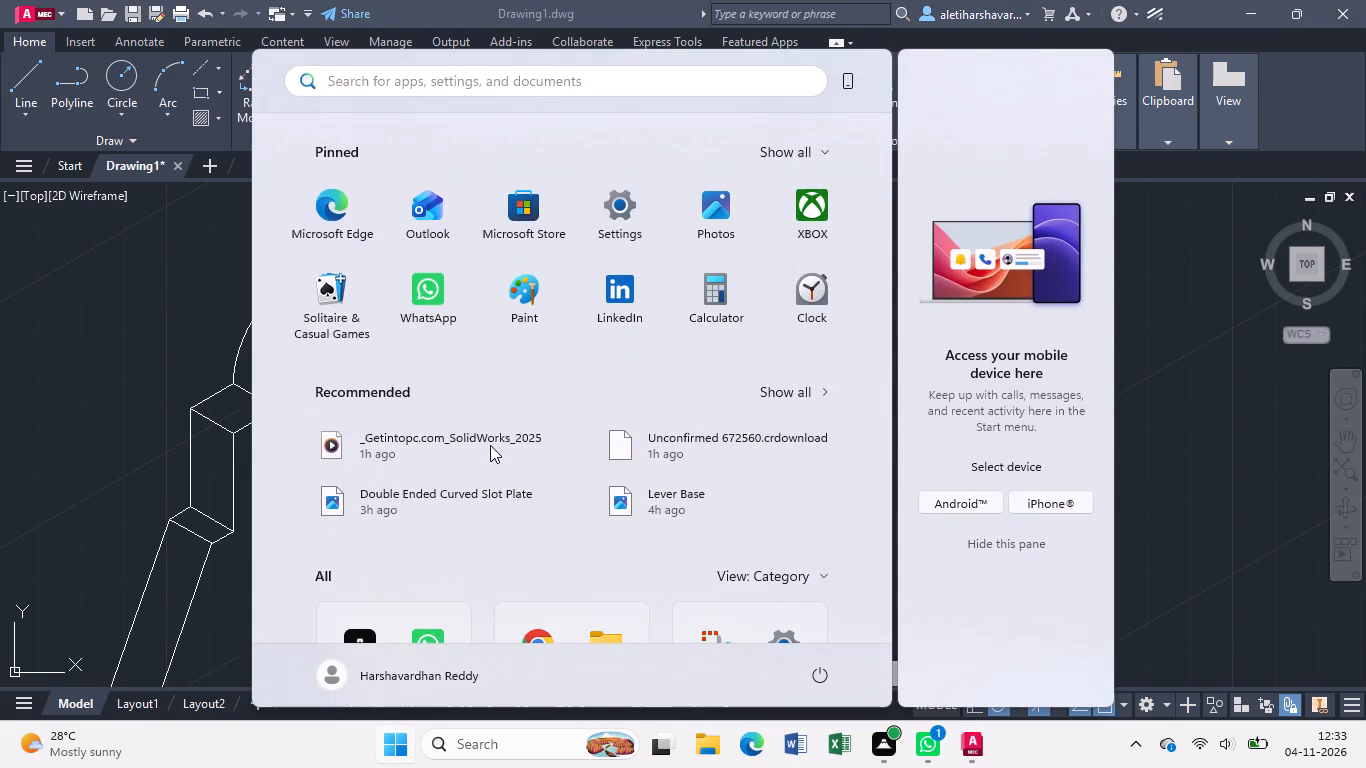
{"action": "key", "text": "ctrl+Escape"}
Set the current linetype to AM_ISO08W050x2 in the drawing properties.
{"action": "key", "text": "ctrl+1"}
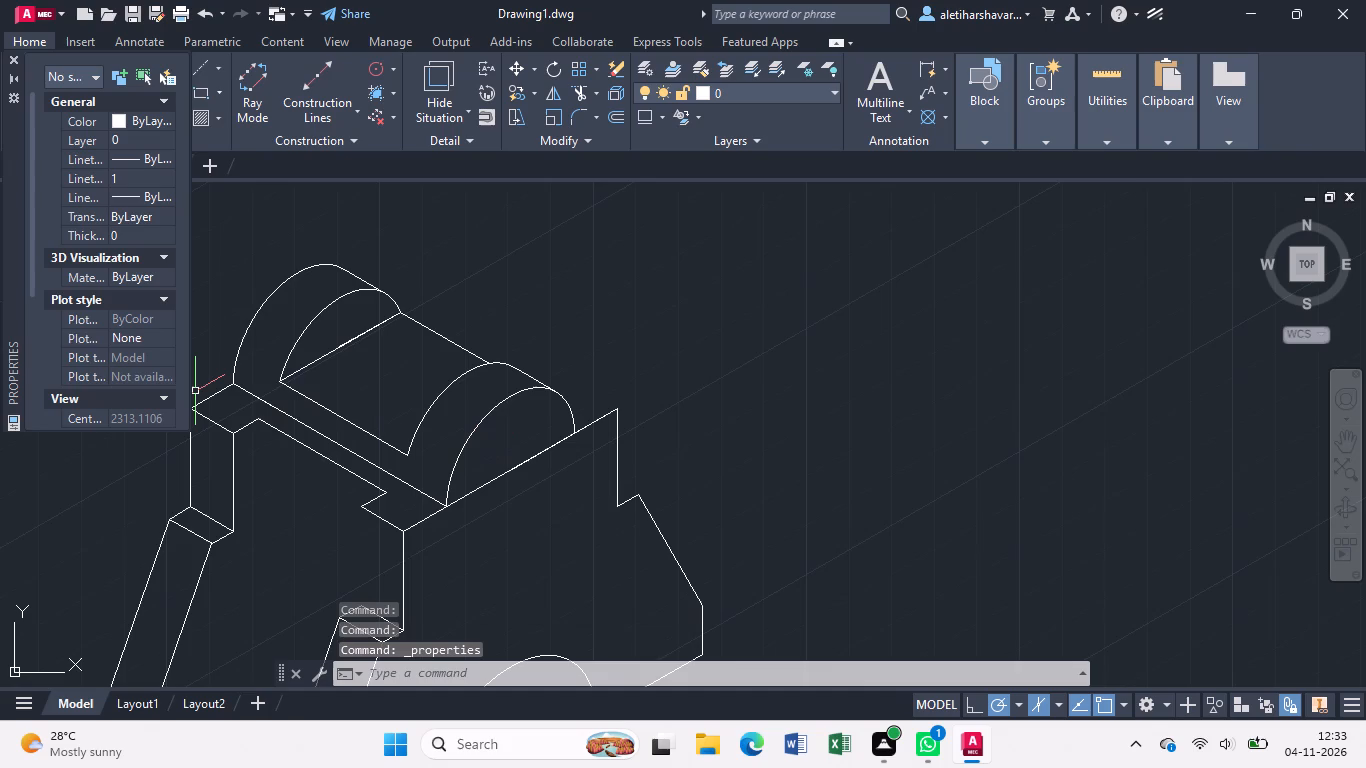
{"action": "left_click", "coordinate": [162, 158]}
{"action": "left_click", "coordinate": [162, 158]}
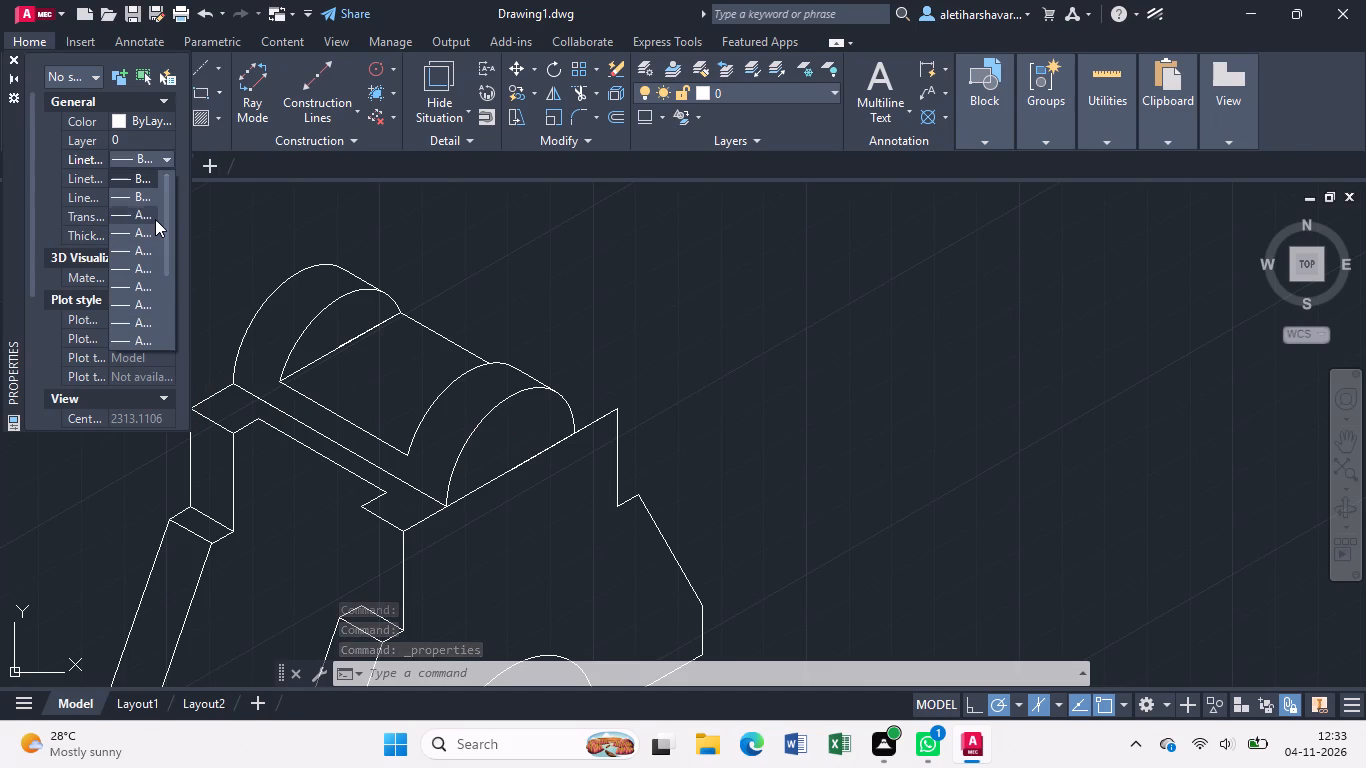
{"action": "scroll", "coordinate": [155, 219], "scroll_direction": "up", "scroll_amount": 3}
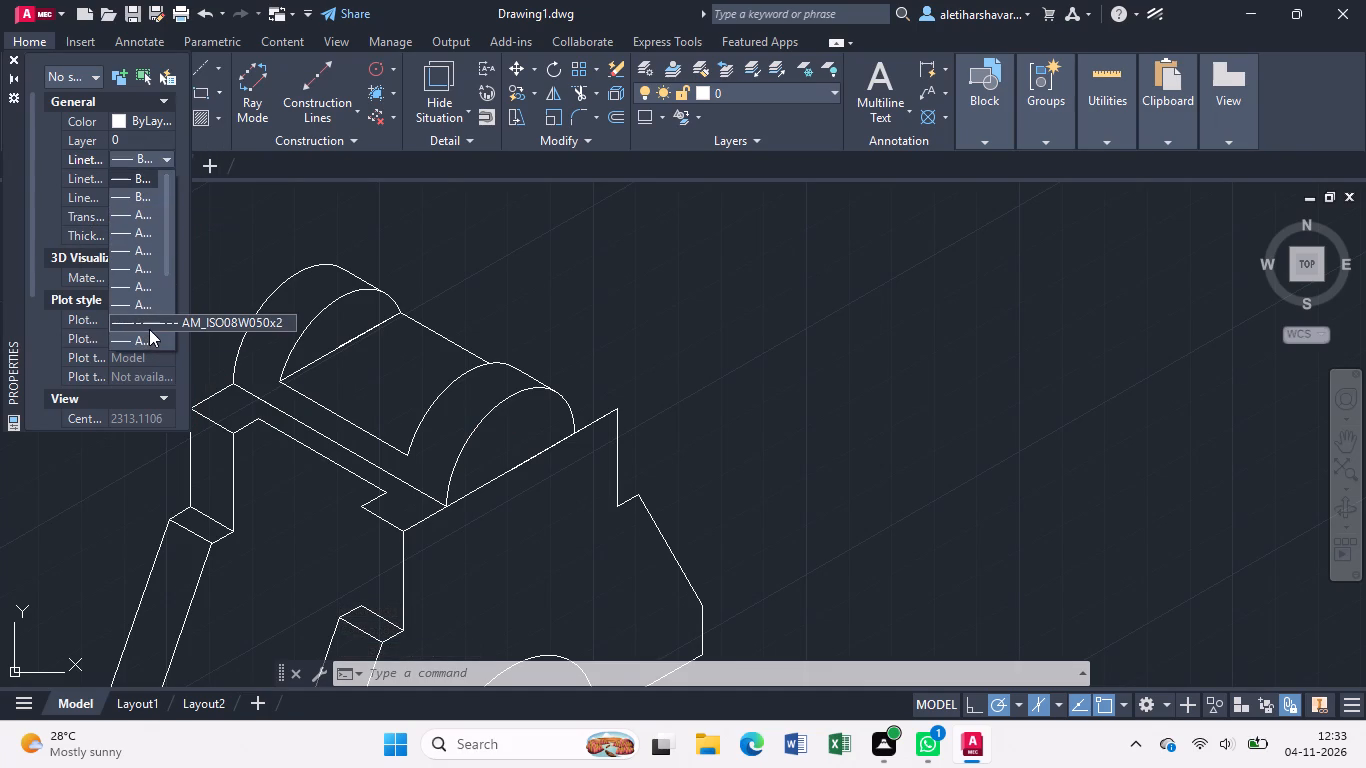
{"action": "left_click", "coordinate": [149, 322]}
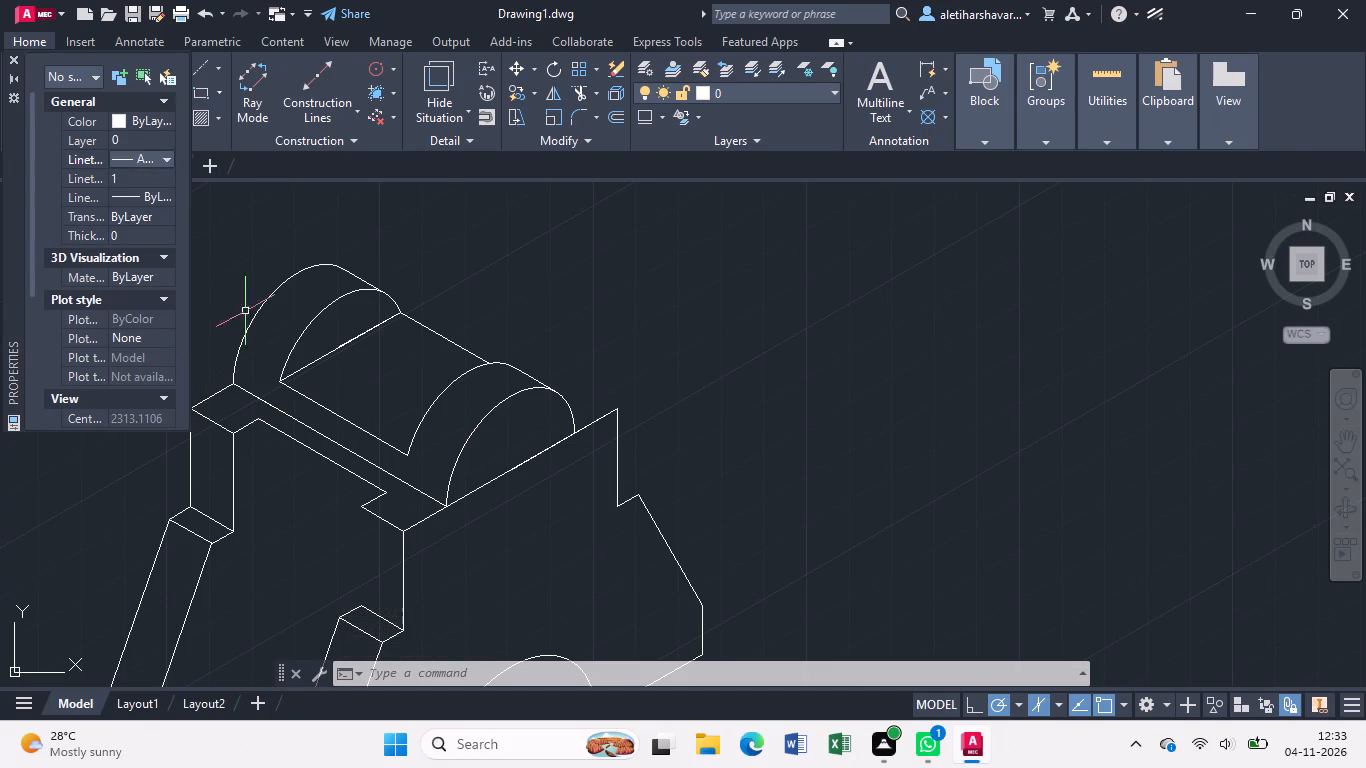
Draw a line about 43 units long at 30° from the midpoint of the recess floor's lower long edge across the floor.
{"action": "key", "text": "l"}
{"action": "key", "text": "Return"}
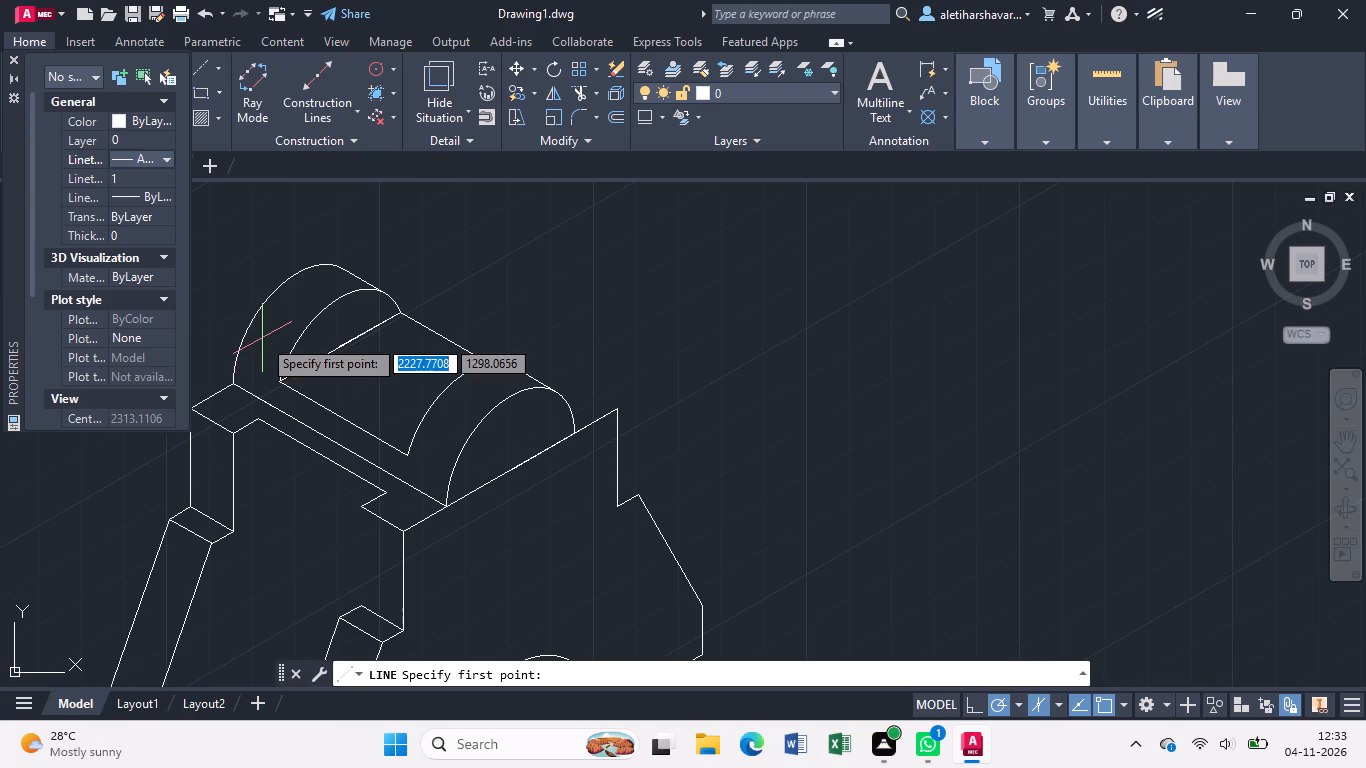
{"action": "left_click", "coordinate": [339, 414]}
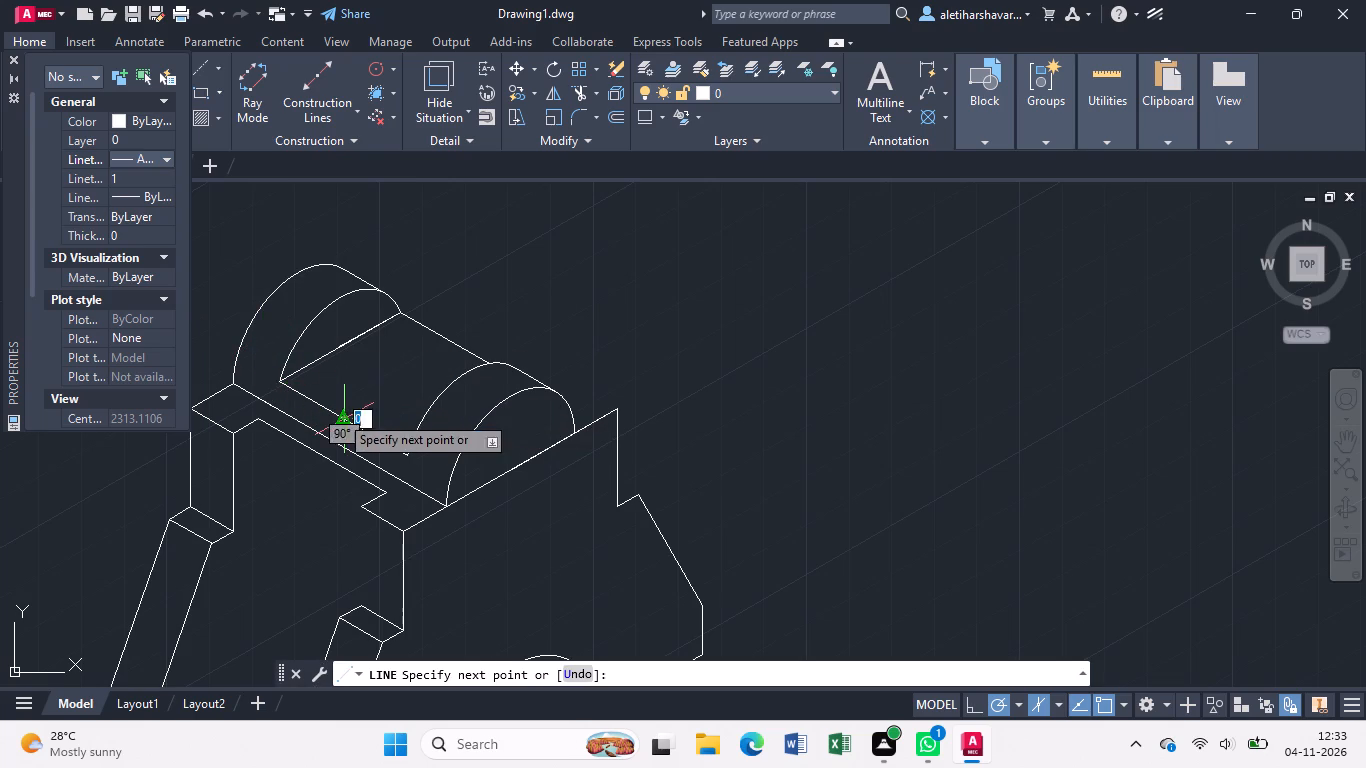
{"action": "left_click", "coordinate": [526, 308]}
{"action": "key", "text": "Escape"}
{"action": "key", "text": "Escape"}
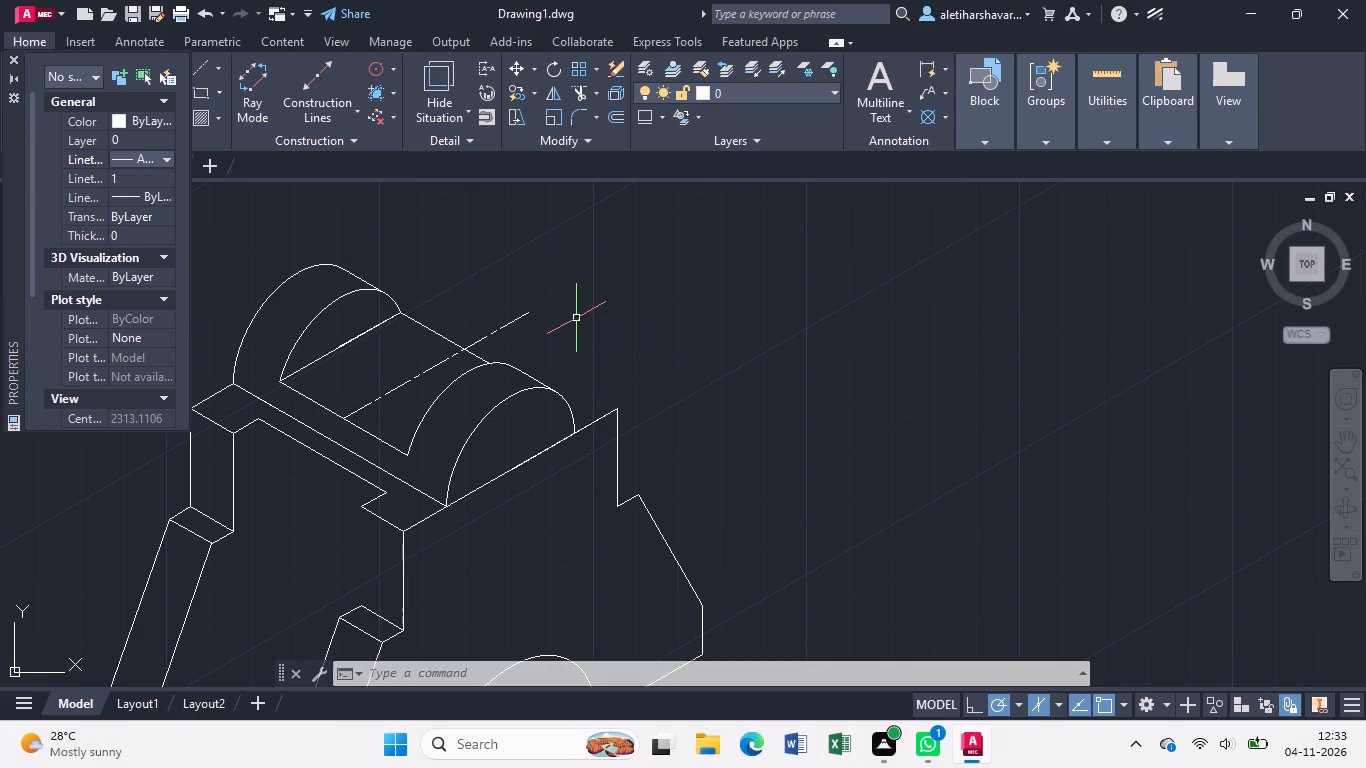
Draw a second centre line from the midpoint of the recess floor's rear edge lengthwise past the front upright's arcs.
{"action": "key", "text": "l"}
{"action": "key", "text": "Return"}
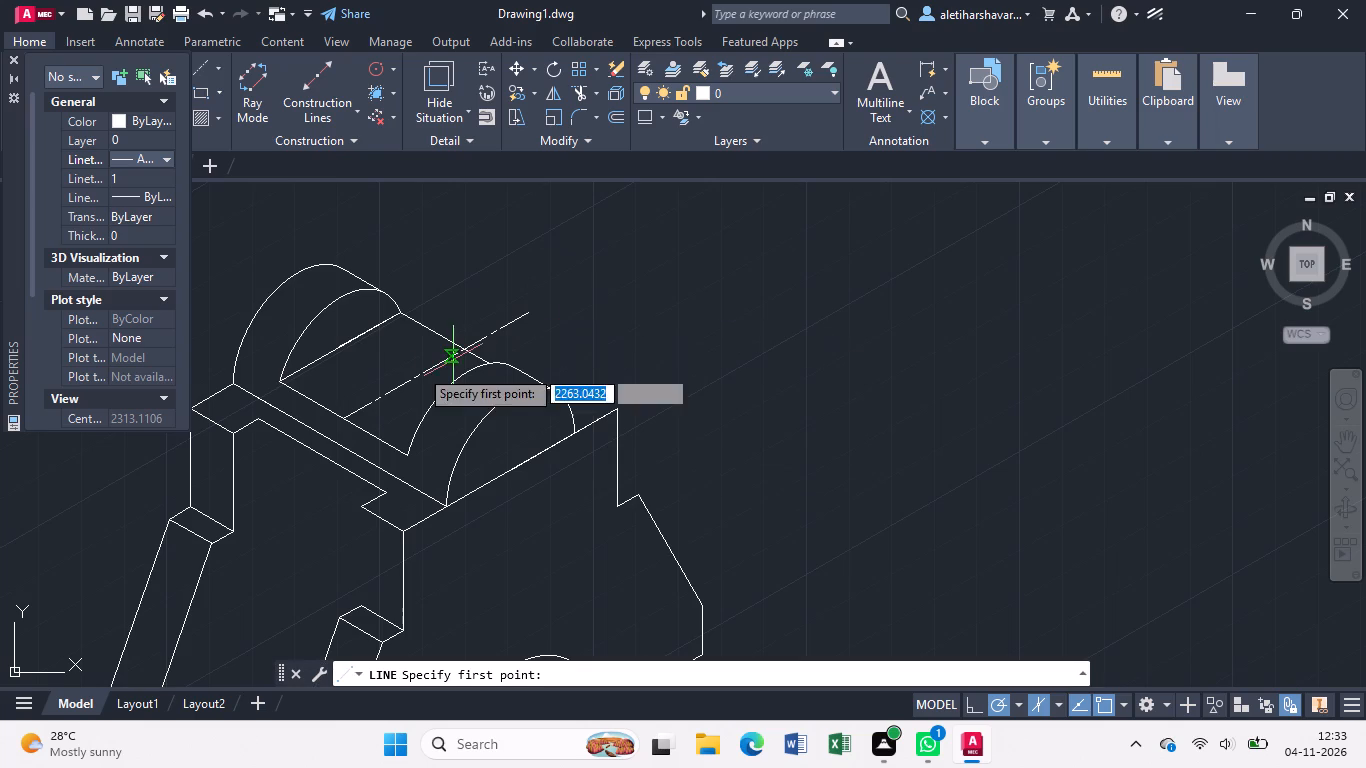
{"action": "left_click", "coordinate": [341, 351]}
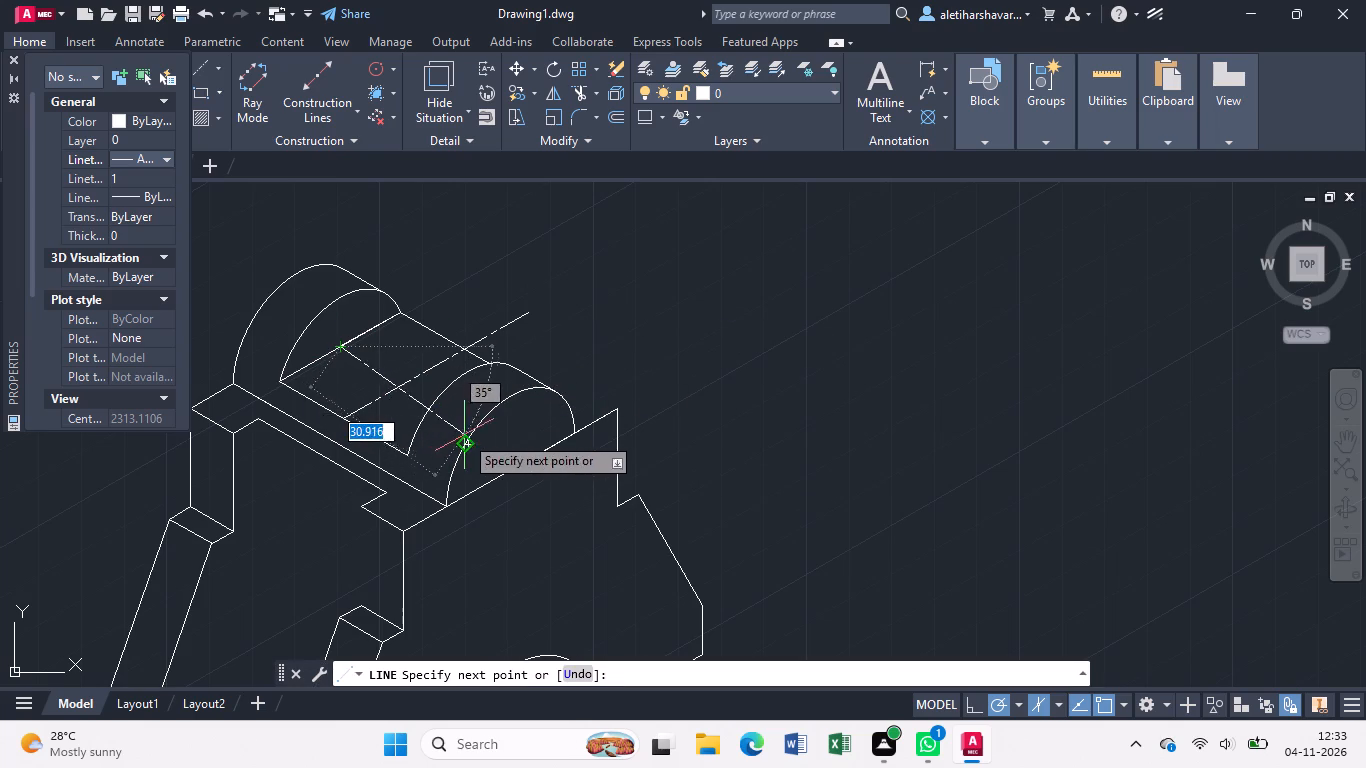
{"action": "left_click", "coordinate": [500, 440]}
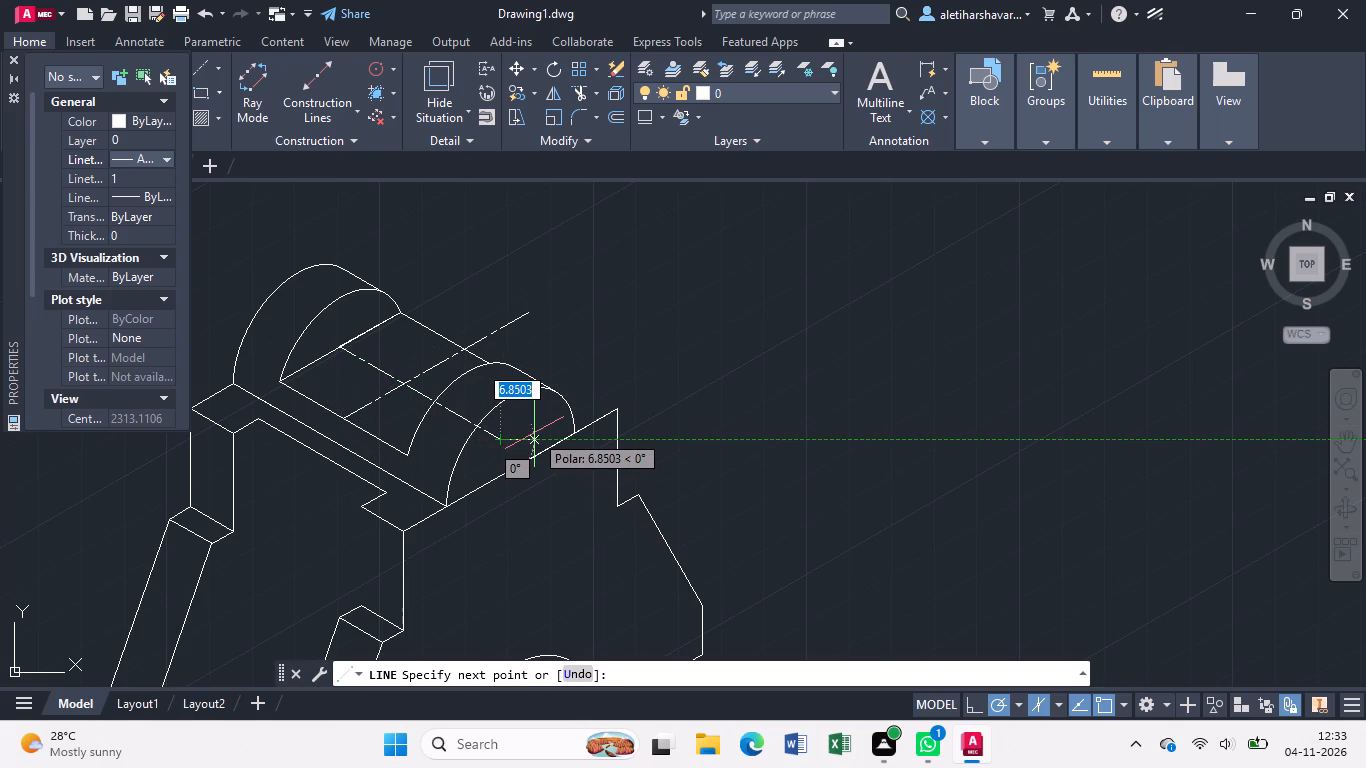
{"action": "key", "text": "Escape"}
Trim both centre lines where they extend past the recess floor, over the front upright and beyond the far long edge.
{"action": "type", "text": "tr"}
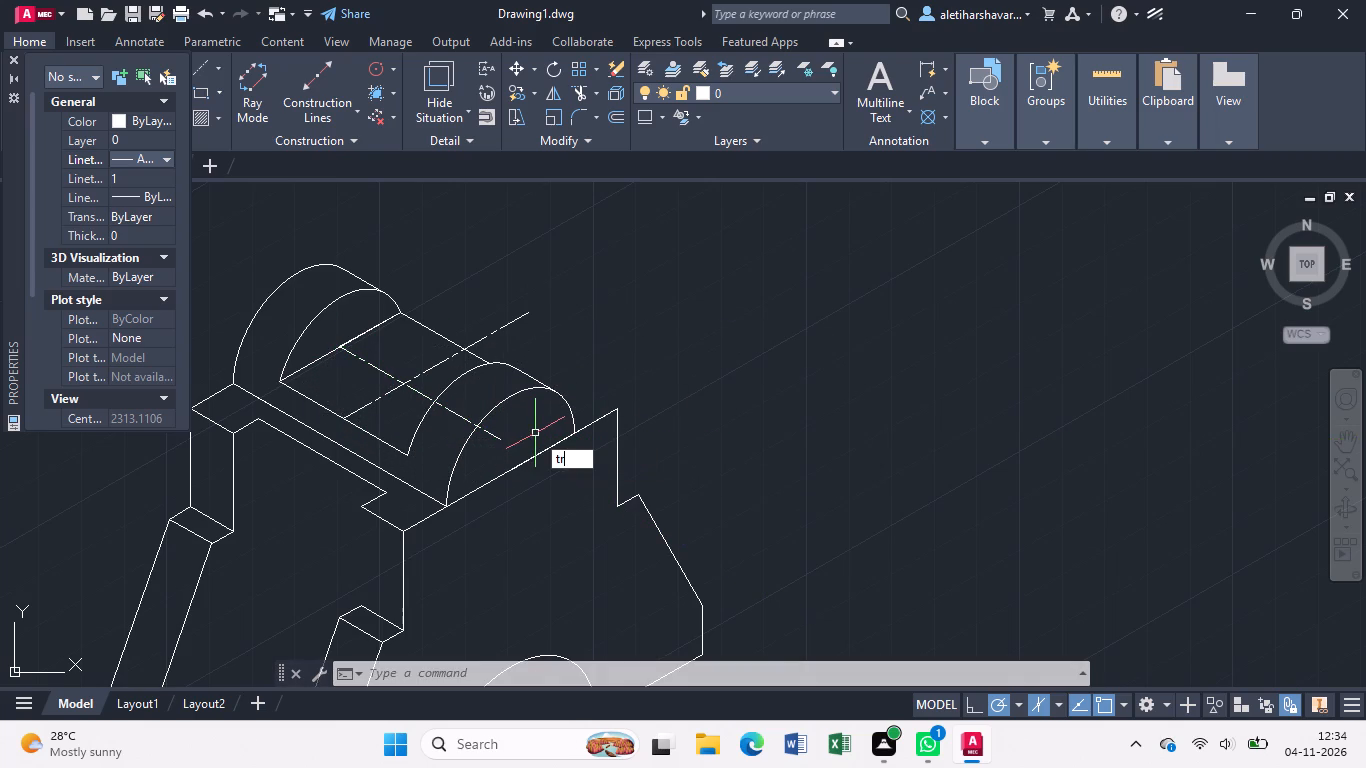
{"action": "key", "text": "Return"}
{"action": "left_click", "coordinate": [455, 416]}
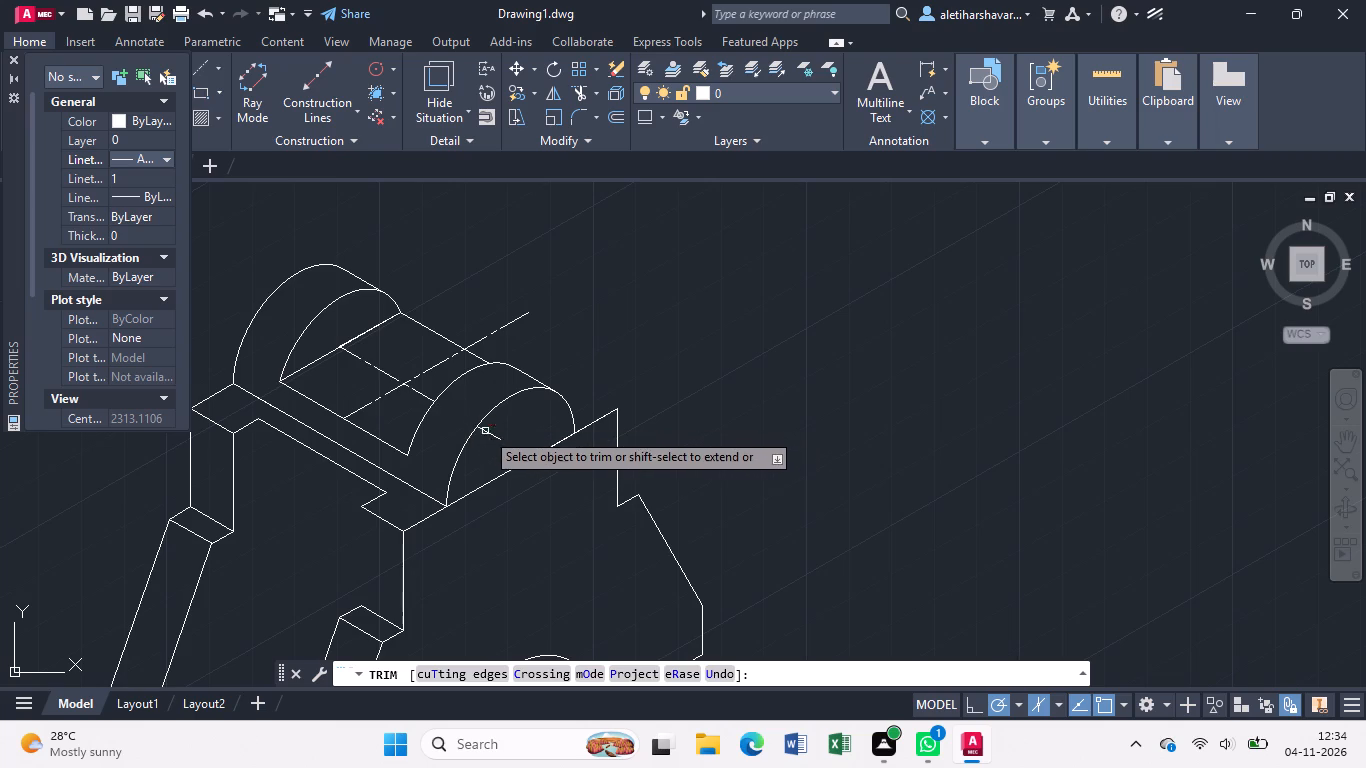
{"action": "left_click", "coordinate": [493, 440]}
{"action": "left_click", "coordinate": [490, 334]}
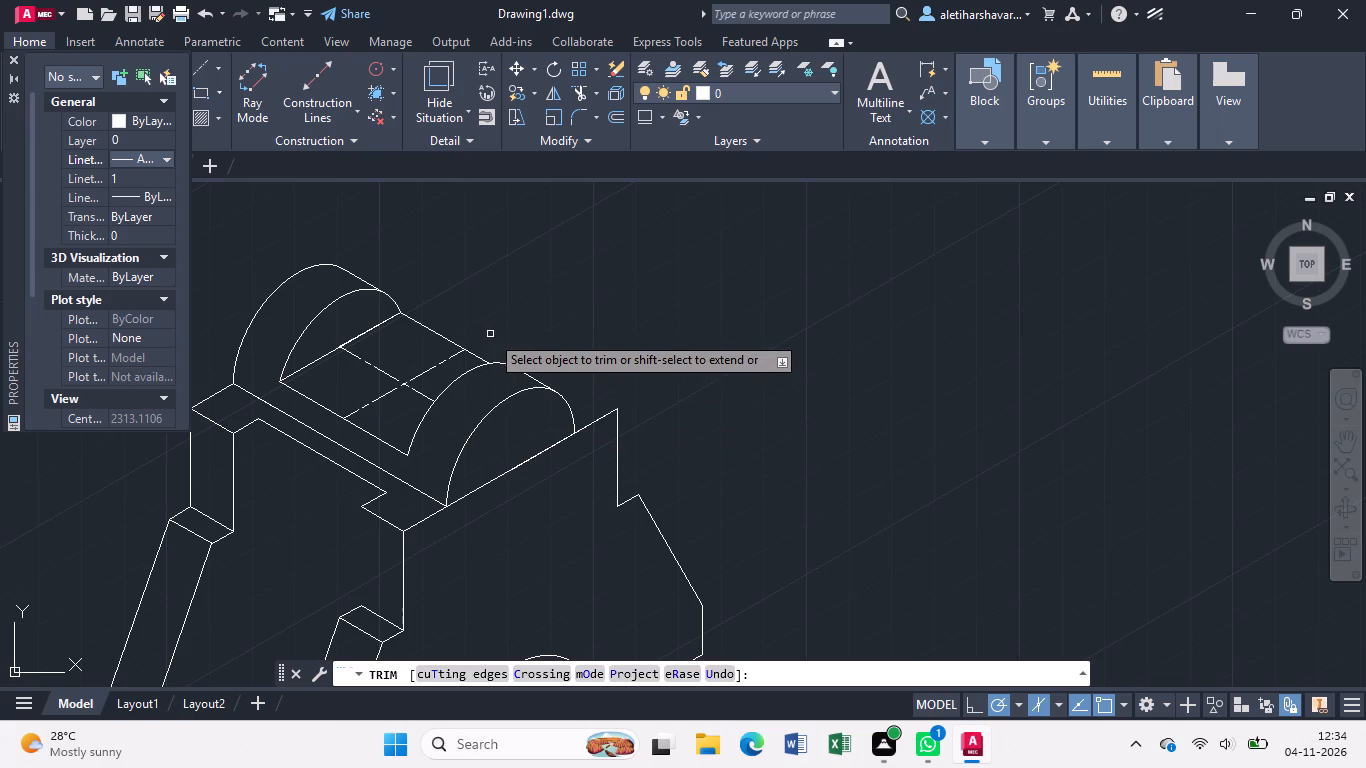
{"action": "key", "text": "Escape"}
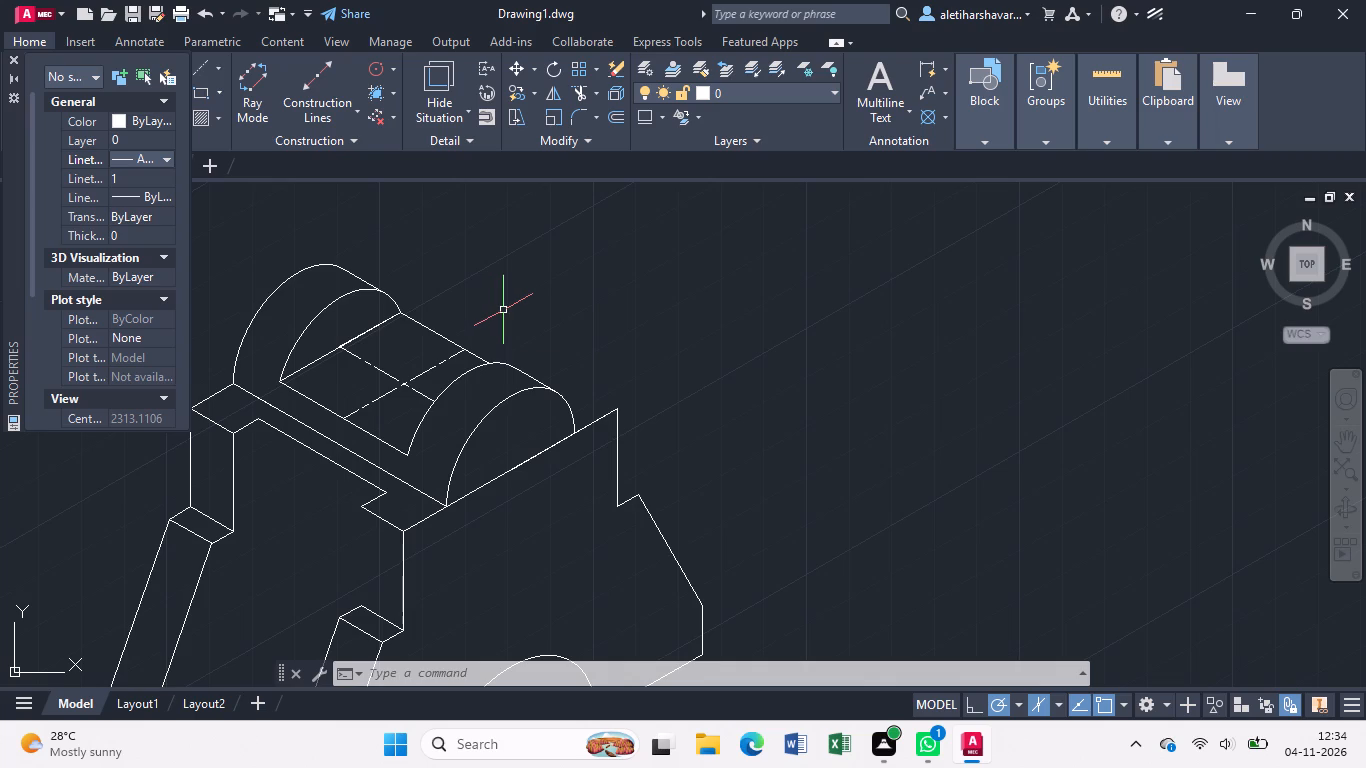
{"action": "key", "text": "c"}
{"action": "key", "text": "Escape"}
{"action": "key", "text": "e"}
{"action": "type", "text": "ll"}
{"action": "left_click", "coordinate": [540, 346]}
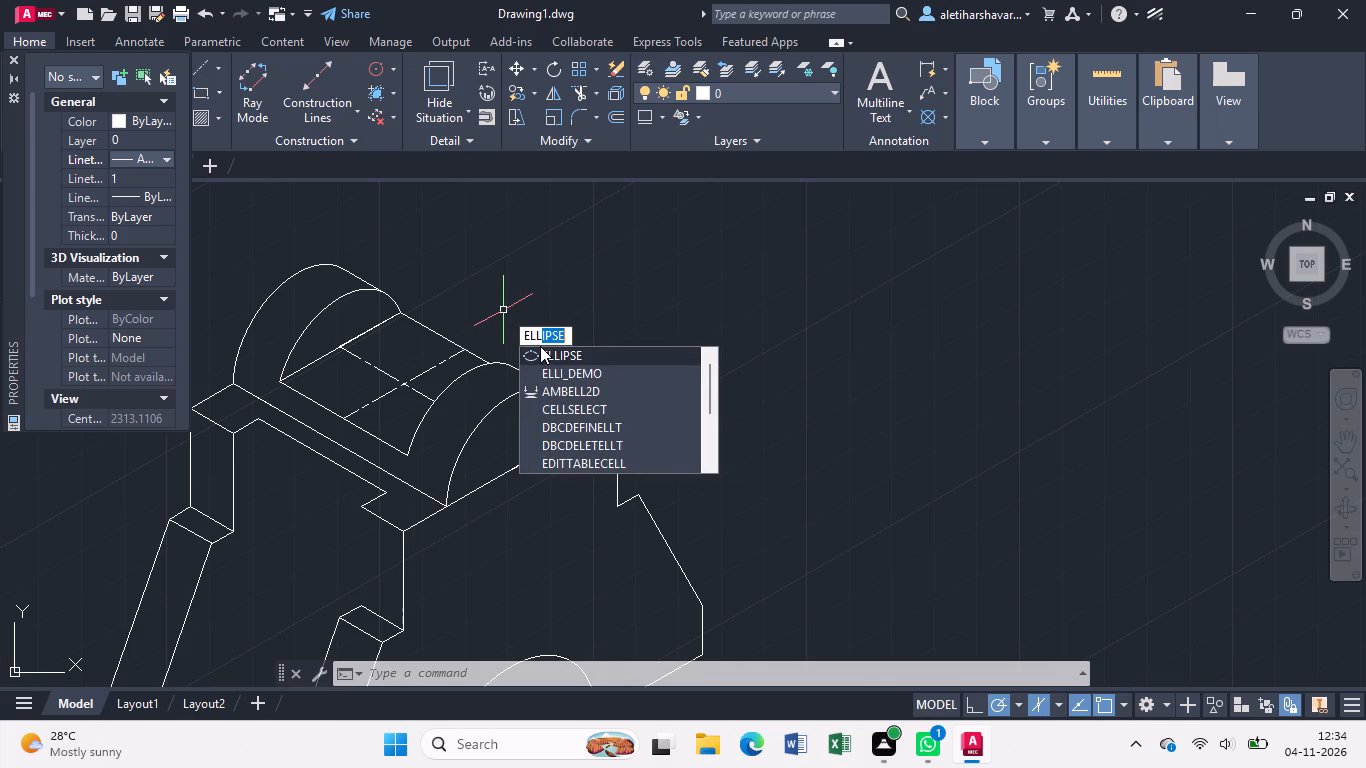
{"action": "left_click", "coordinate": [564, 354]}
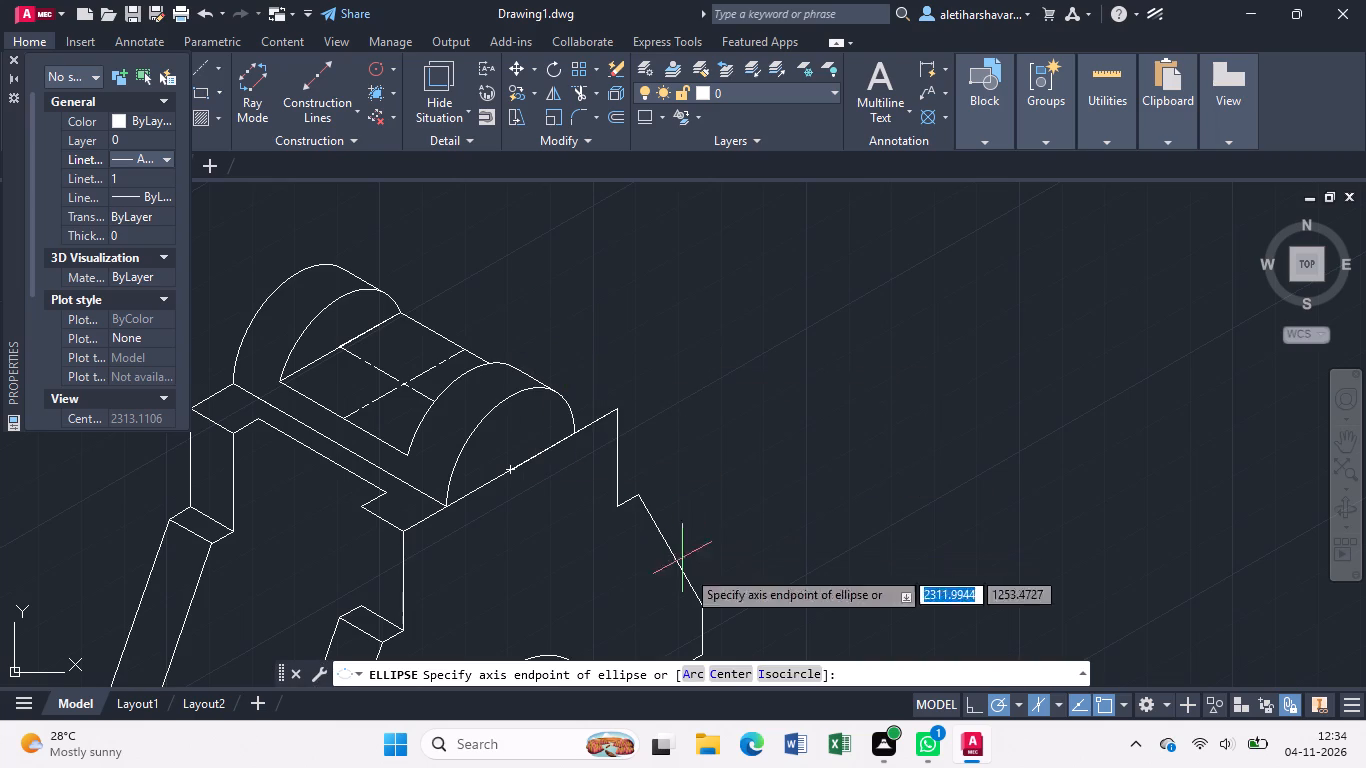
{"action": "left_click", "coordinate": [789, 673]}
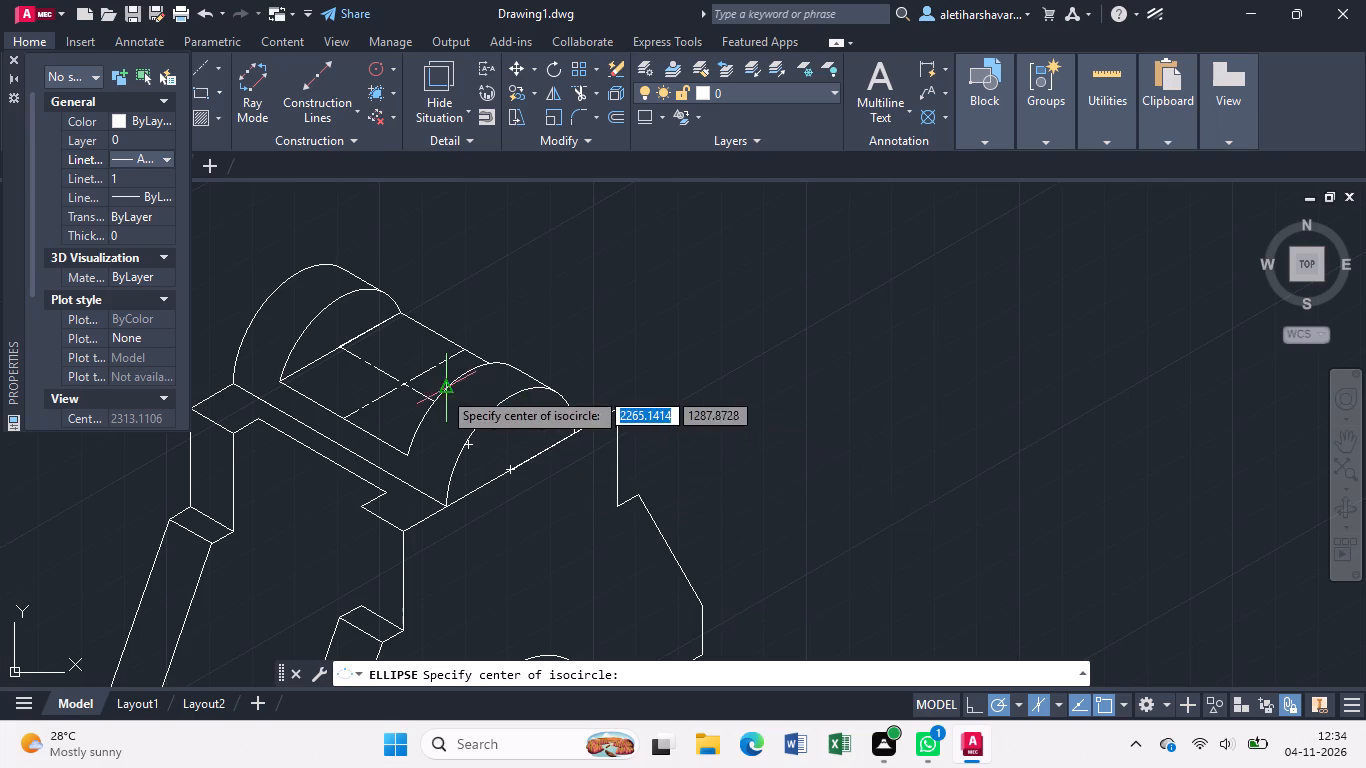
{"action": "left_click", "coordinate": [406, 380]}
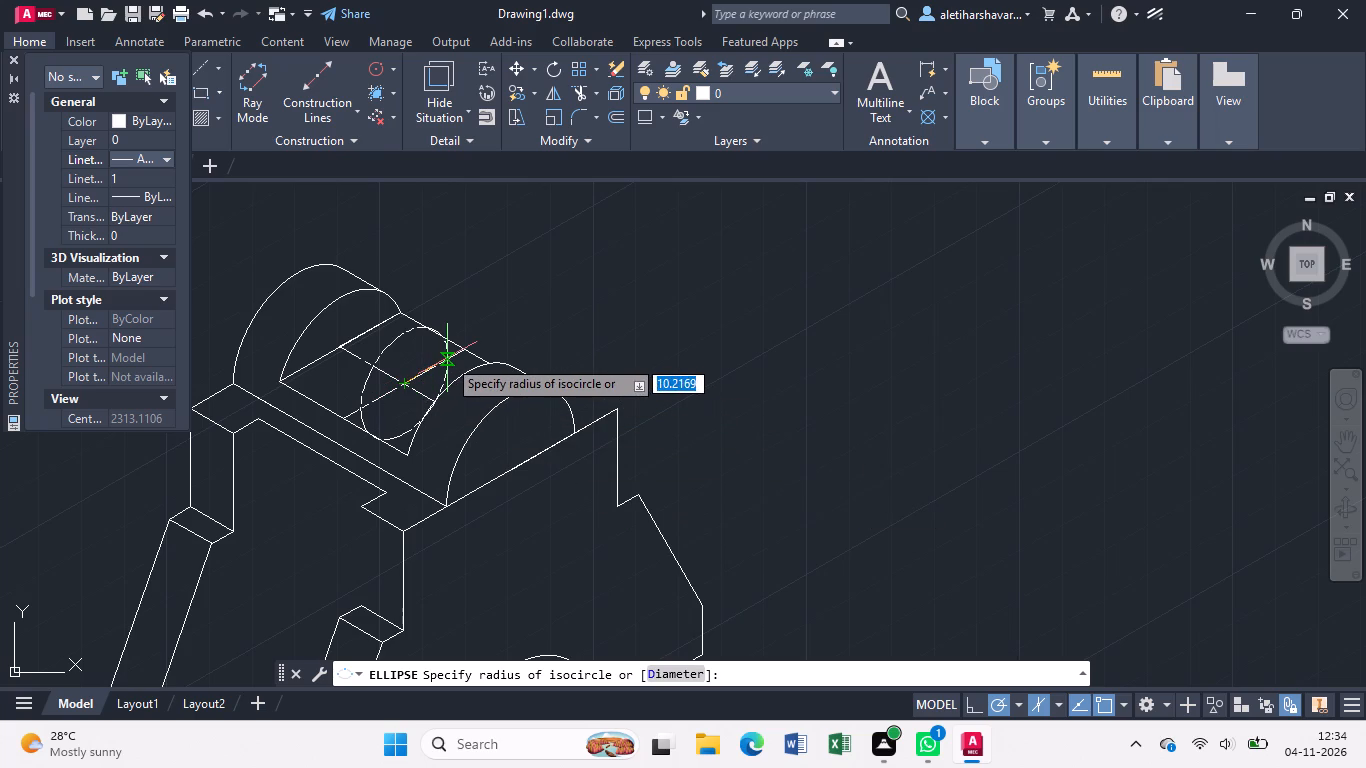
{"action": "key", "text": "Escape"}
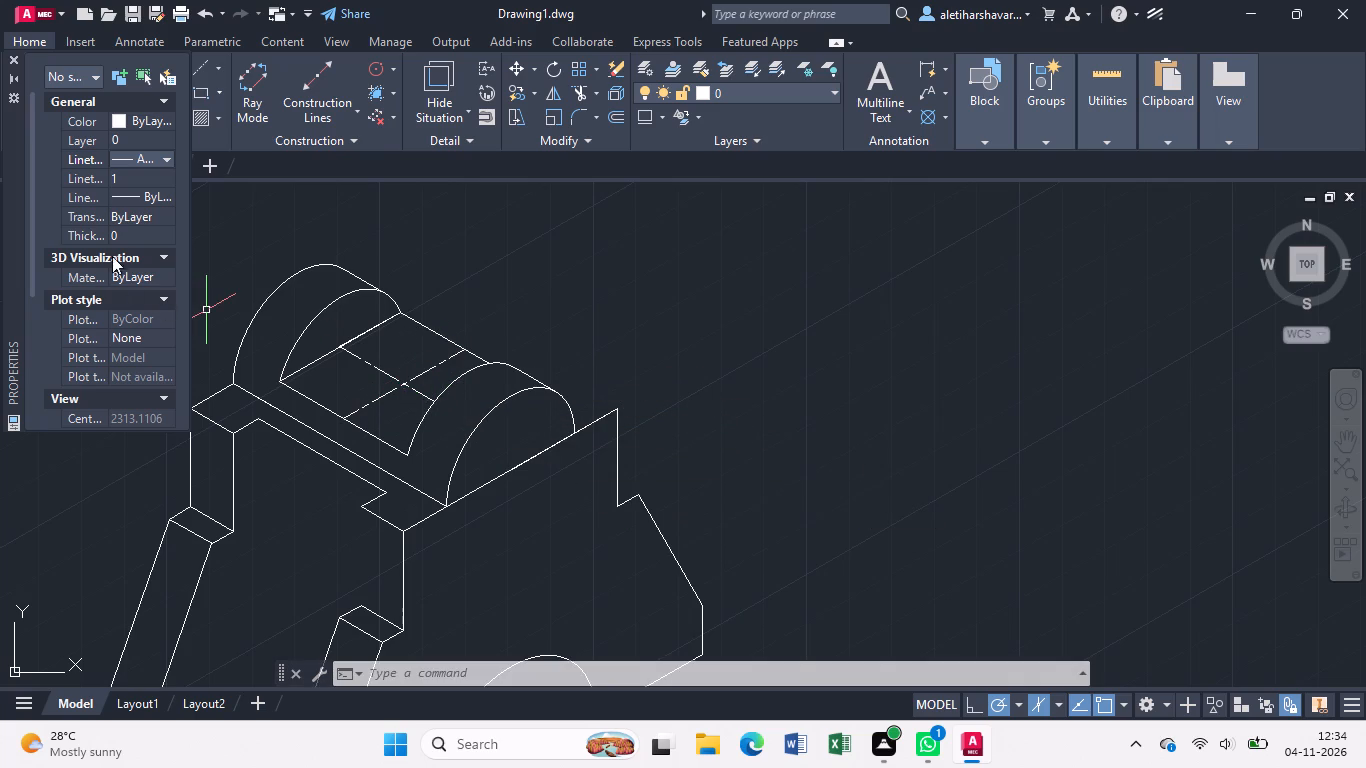
Set the current linetype to ByLayer and close the drawing properties.
{"action": "left_click", "coordinate": [161, 163]}
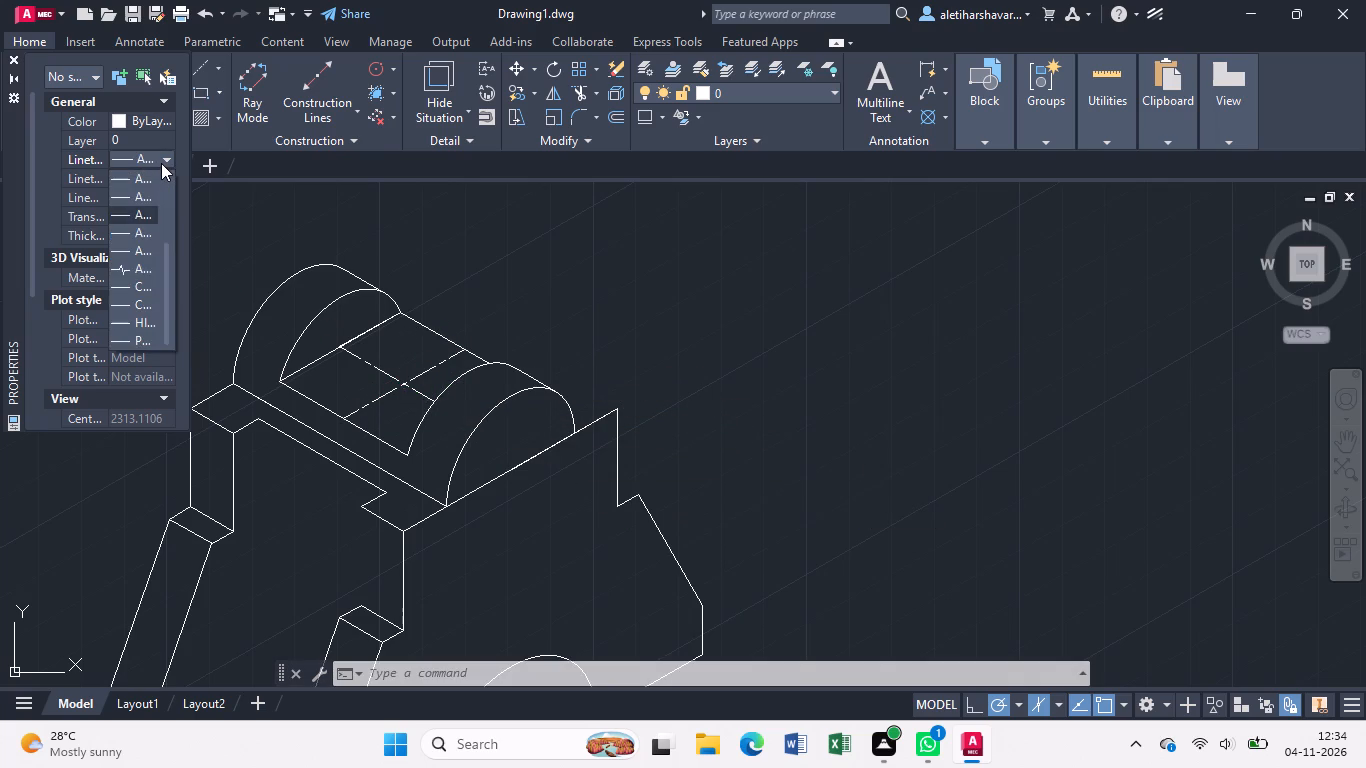
{"action": "scroll", "coordinate": [161, 163], "scroll_direction": "up", "scroll_amount": 10}
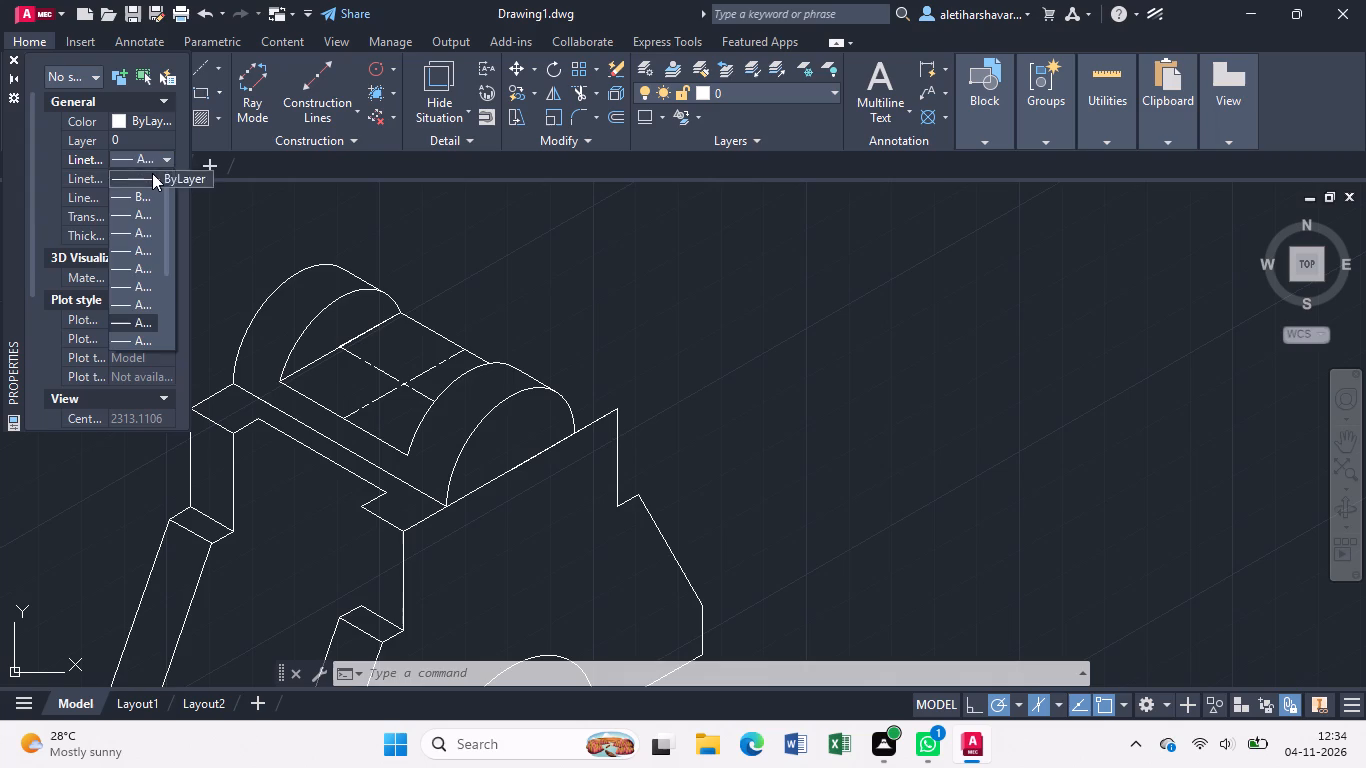
{"action": "left_click", "coordinate": [152, 173]}
{"action": "left_click", "coordinate": [13, 64]}
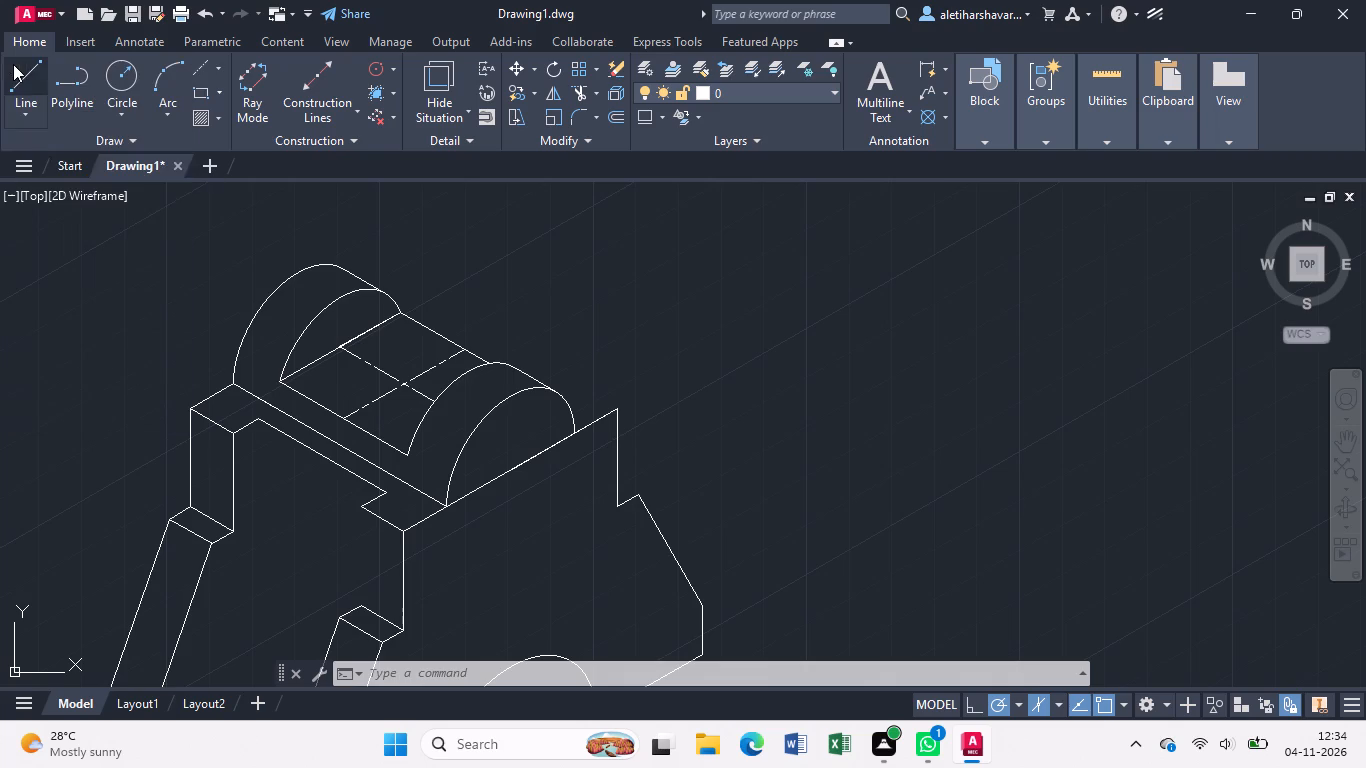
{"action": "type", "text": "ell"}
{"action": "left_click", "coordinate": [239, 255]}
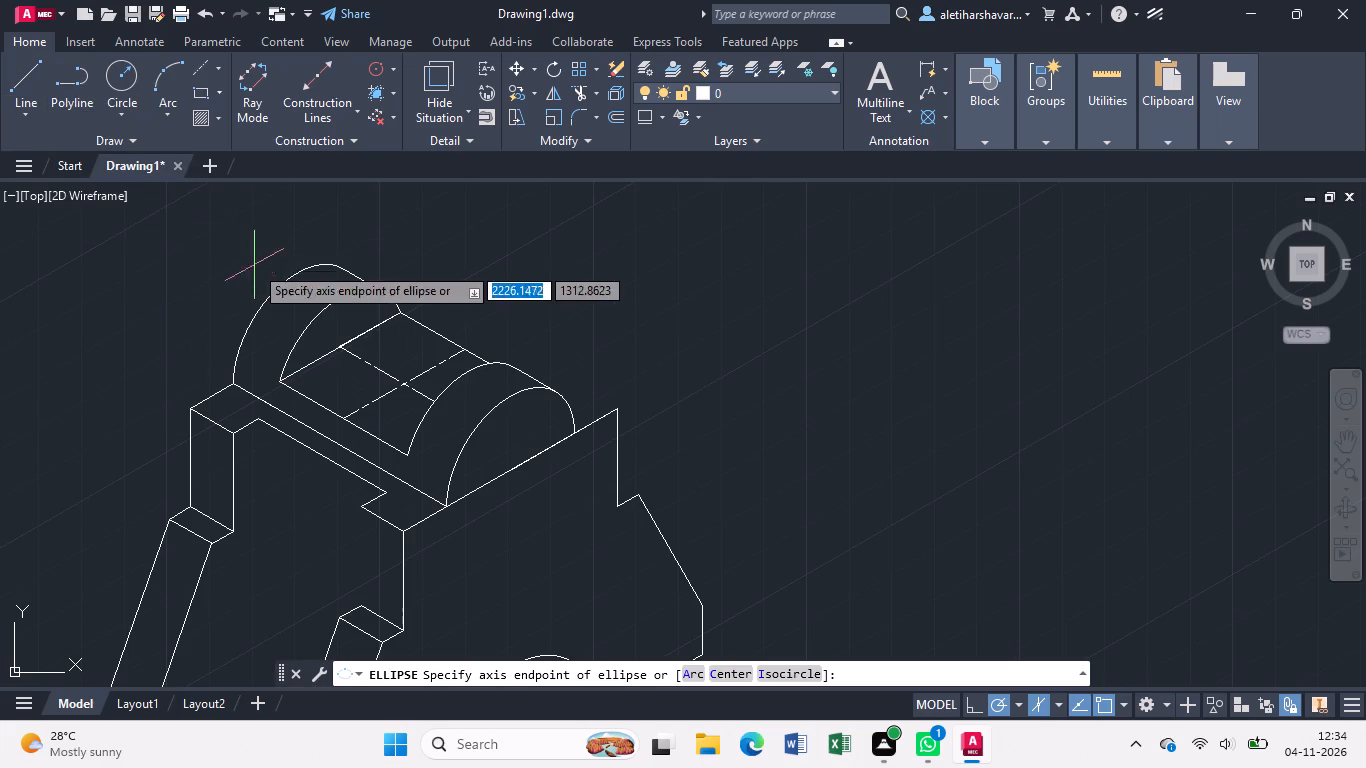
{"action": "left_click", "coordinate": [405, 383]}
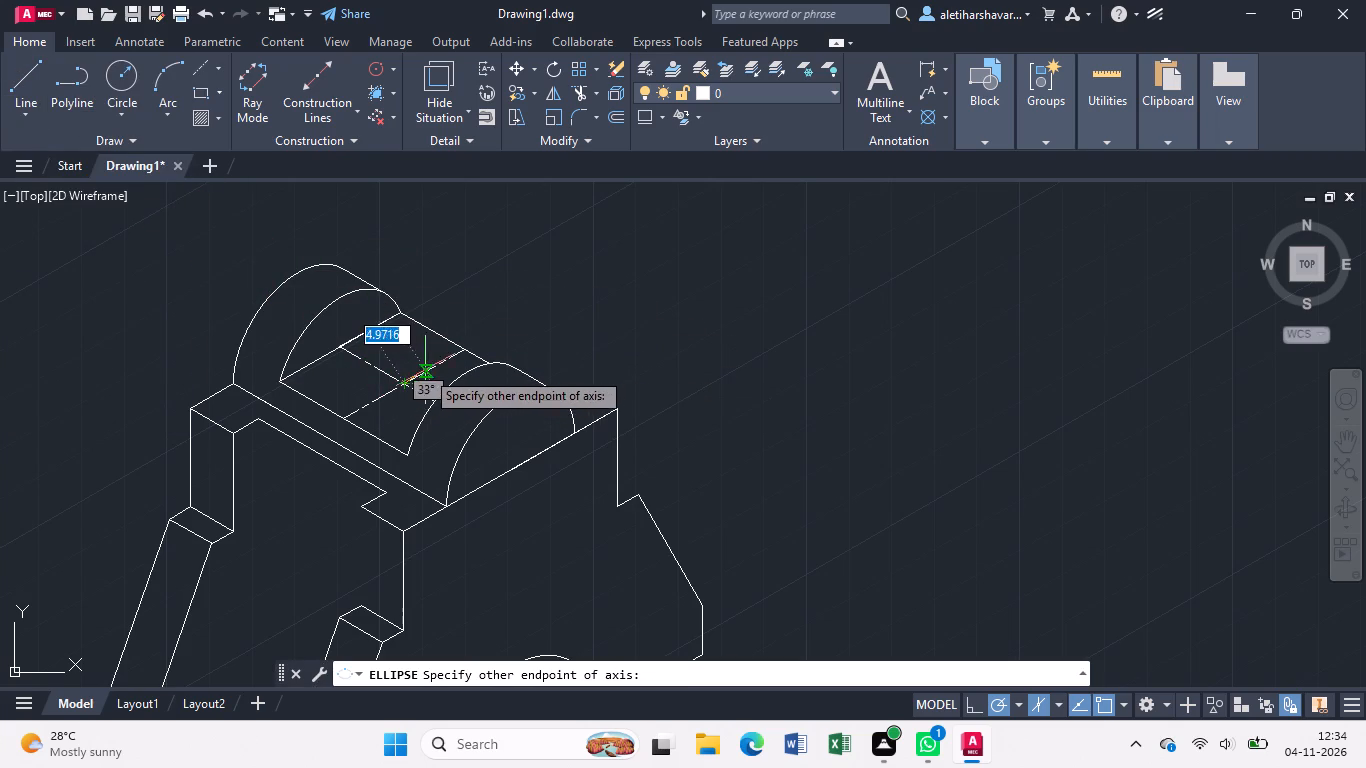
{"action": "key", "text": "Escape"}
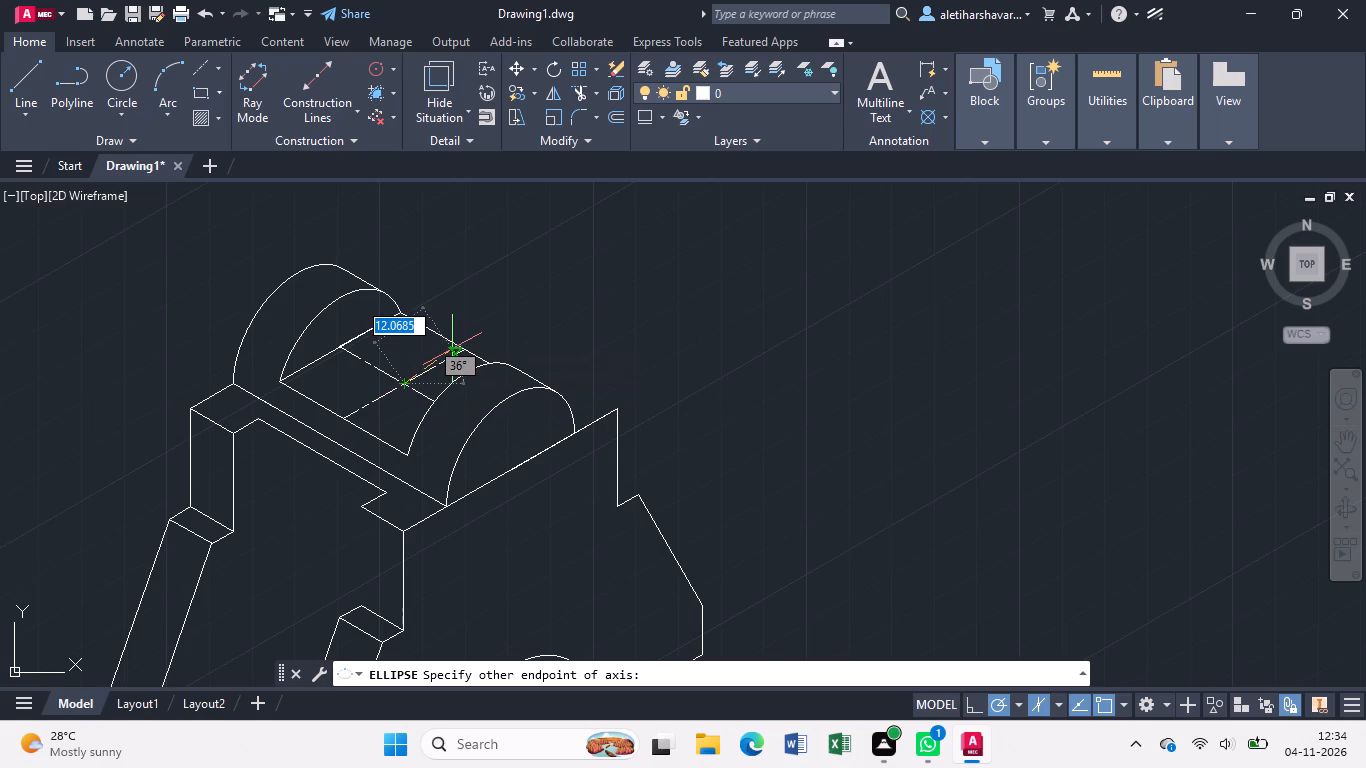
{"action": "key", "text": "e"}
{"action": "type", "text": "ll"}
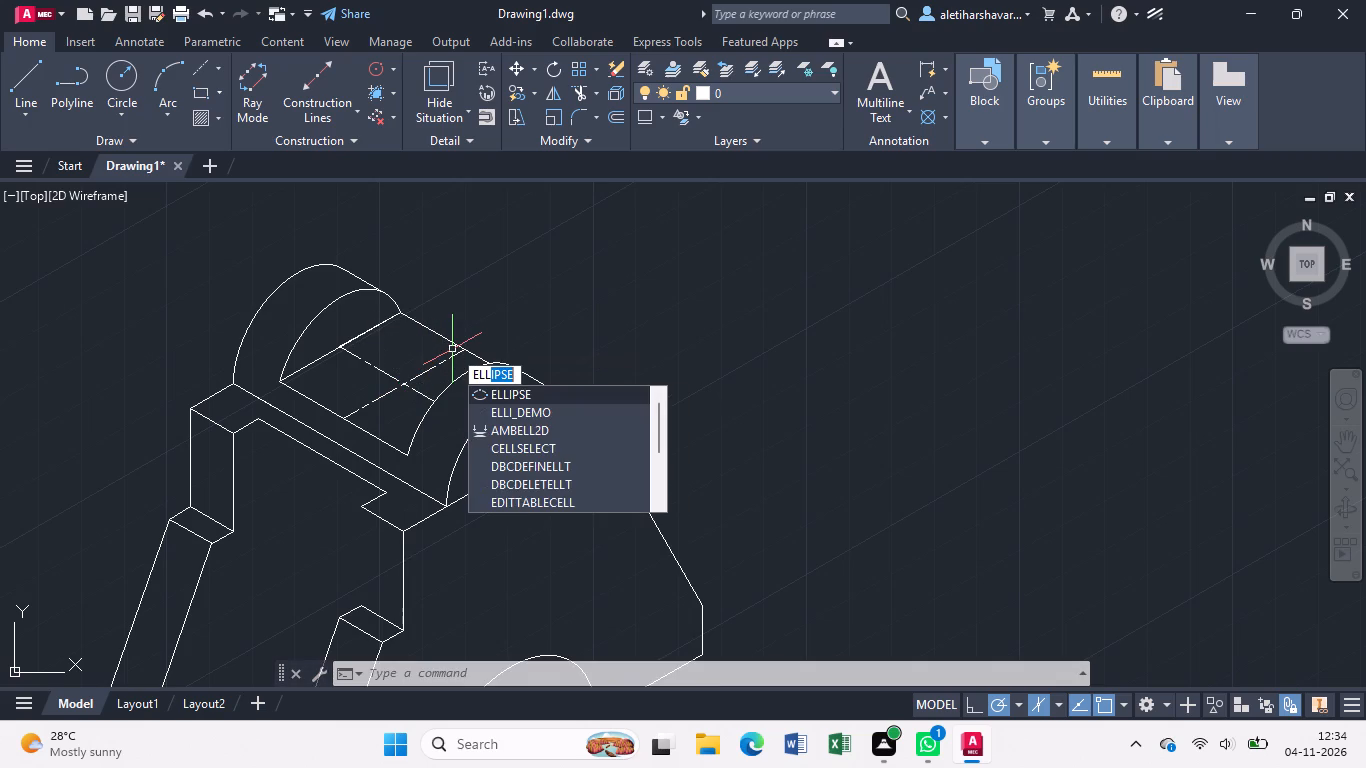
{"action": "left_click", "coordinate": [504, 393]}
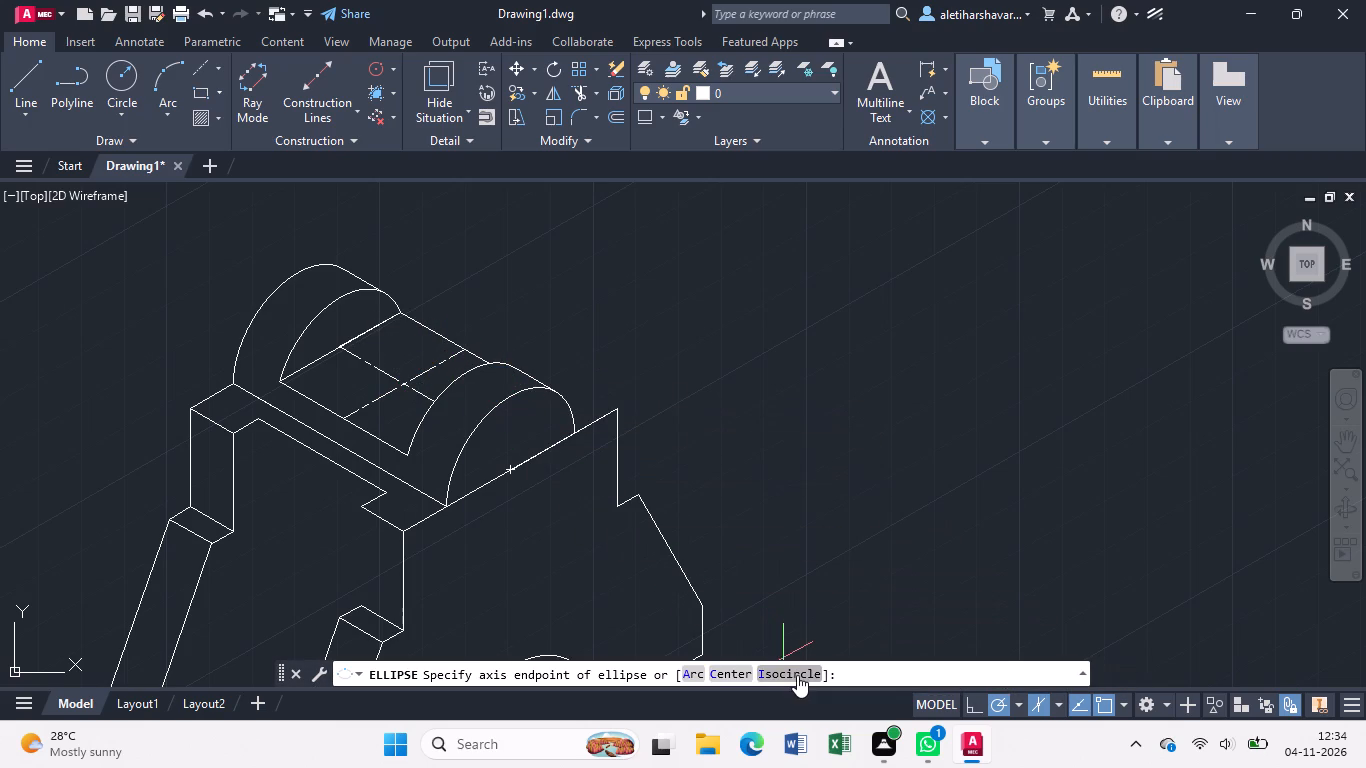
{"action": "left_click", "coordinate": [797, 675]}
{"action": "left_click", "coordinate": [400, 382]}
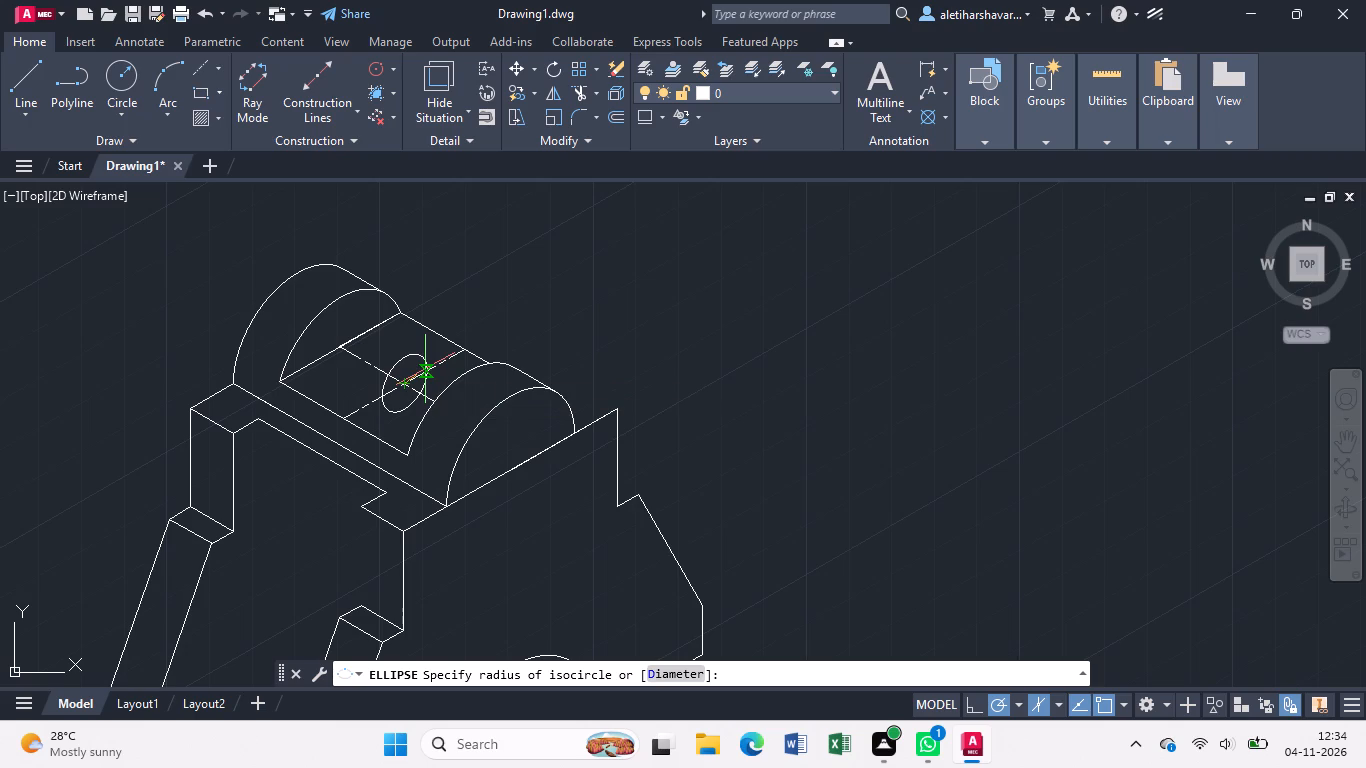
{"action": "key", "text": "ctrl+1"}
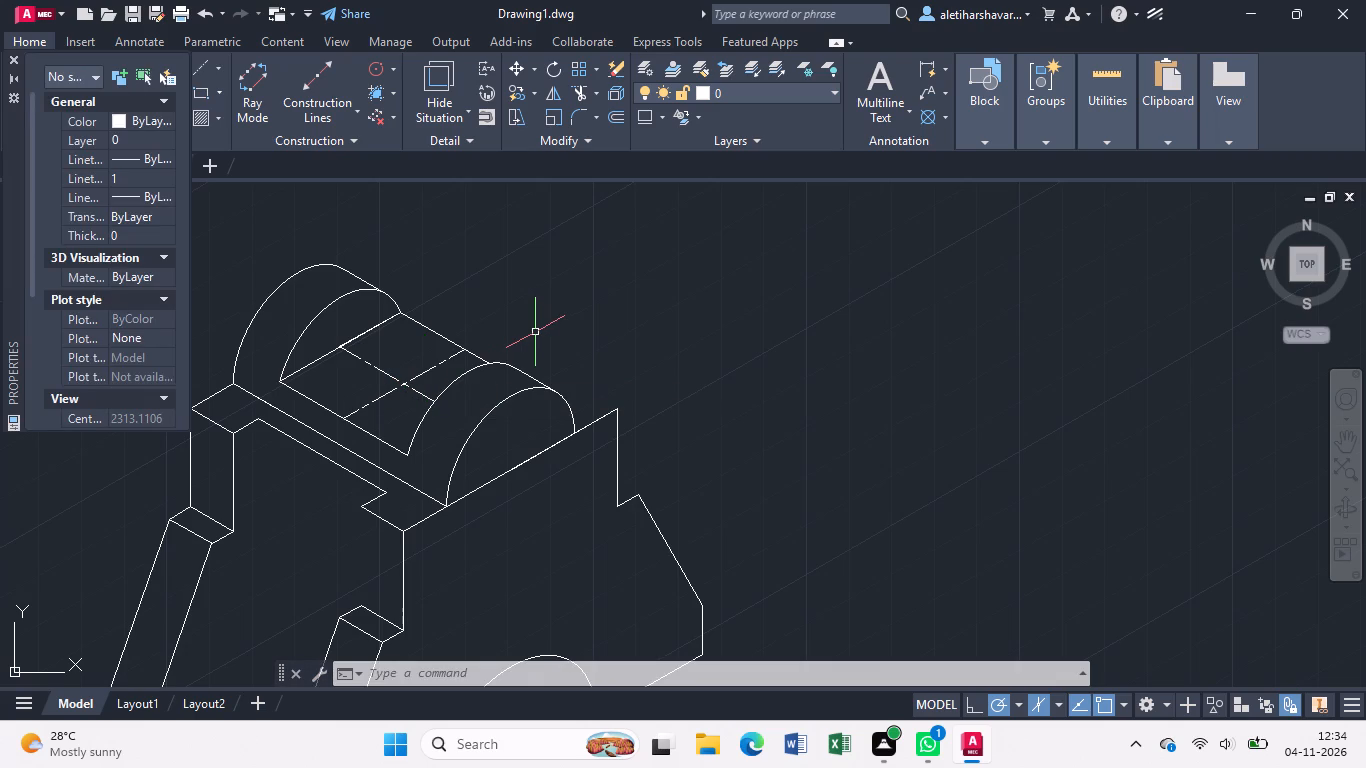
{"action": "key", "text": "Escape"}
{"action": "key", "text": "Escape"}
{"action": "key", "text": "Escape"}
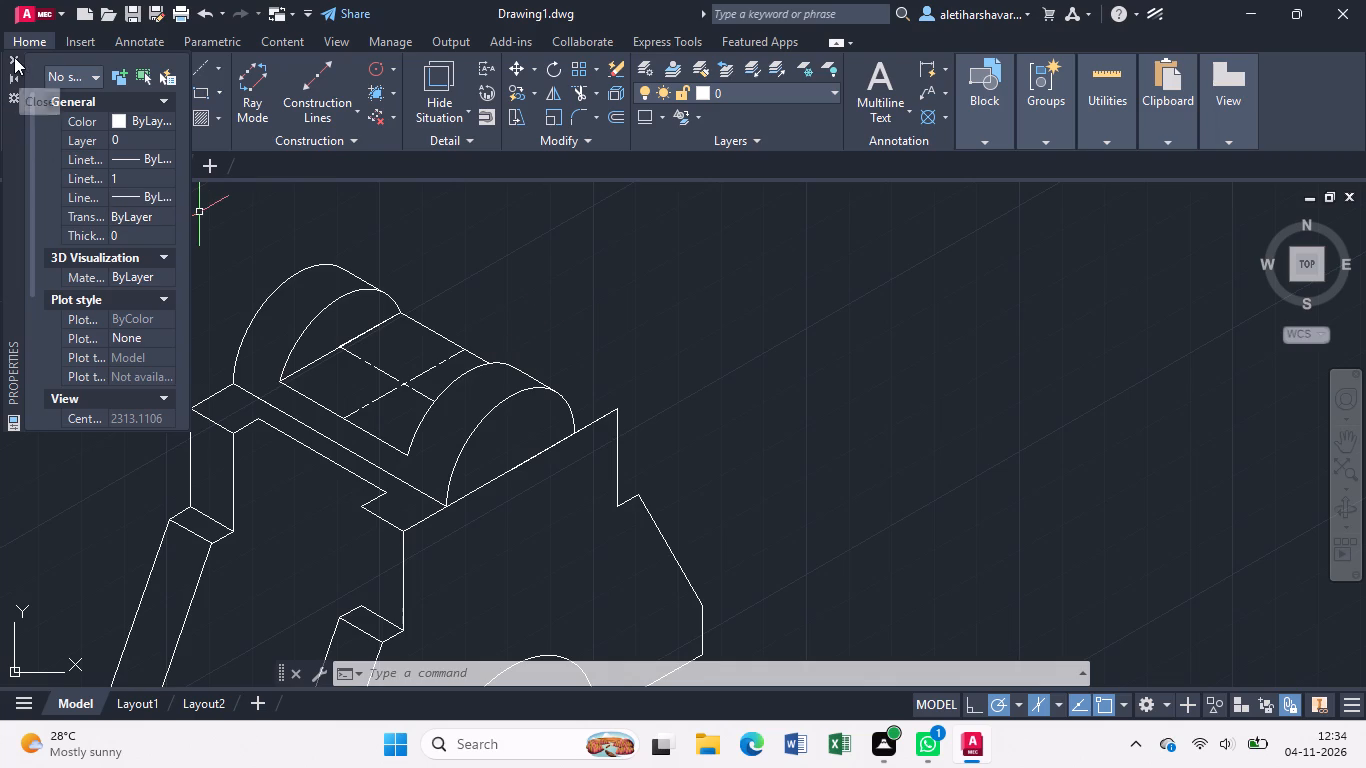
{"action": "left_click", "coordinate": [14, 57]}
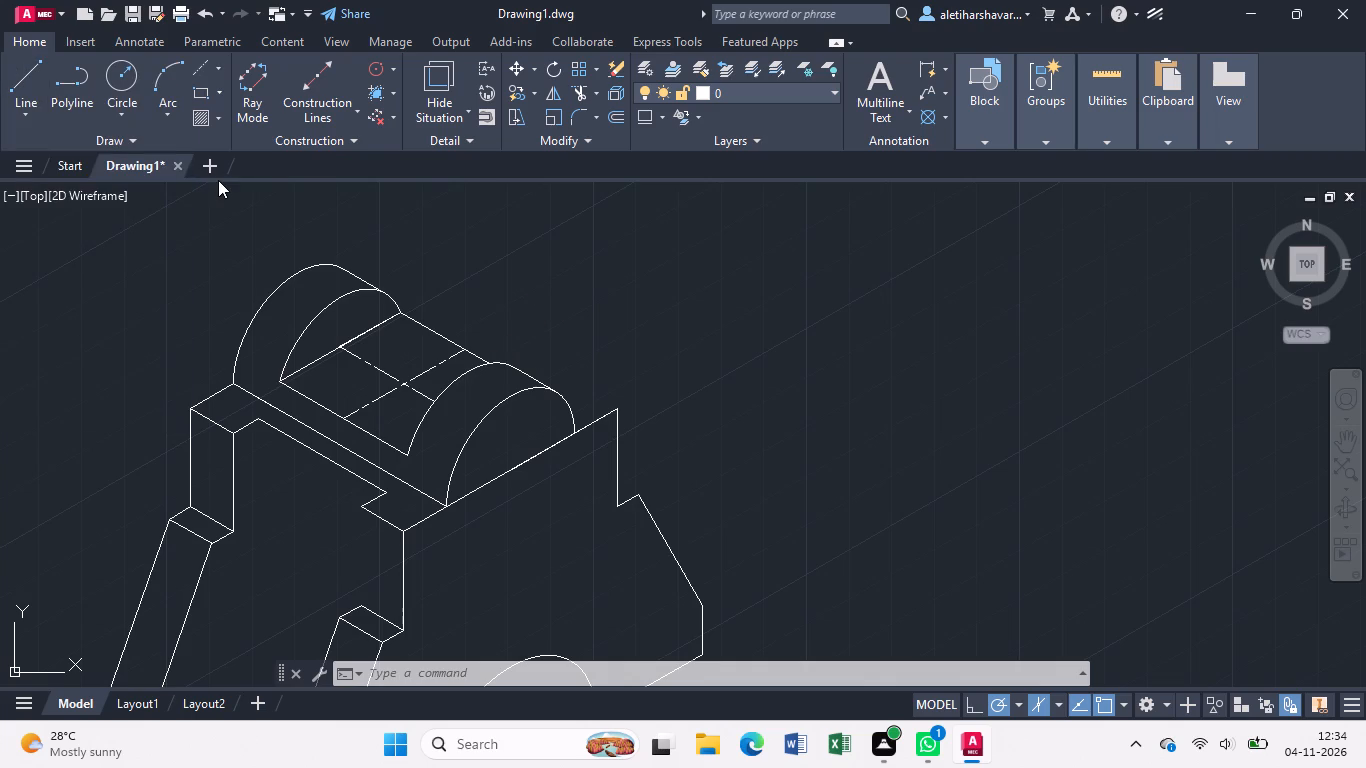
Draw an isocircle of radius 10 in the top isoplane, centred where the two centre lines cross on the recess floor.
{"action": "type", "text": "ell"}
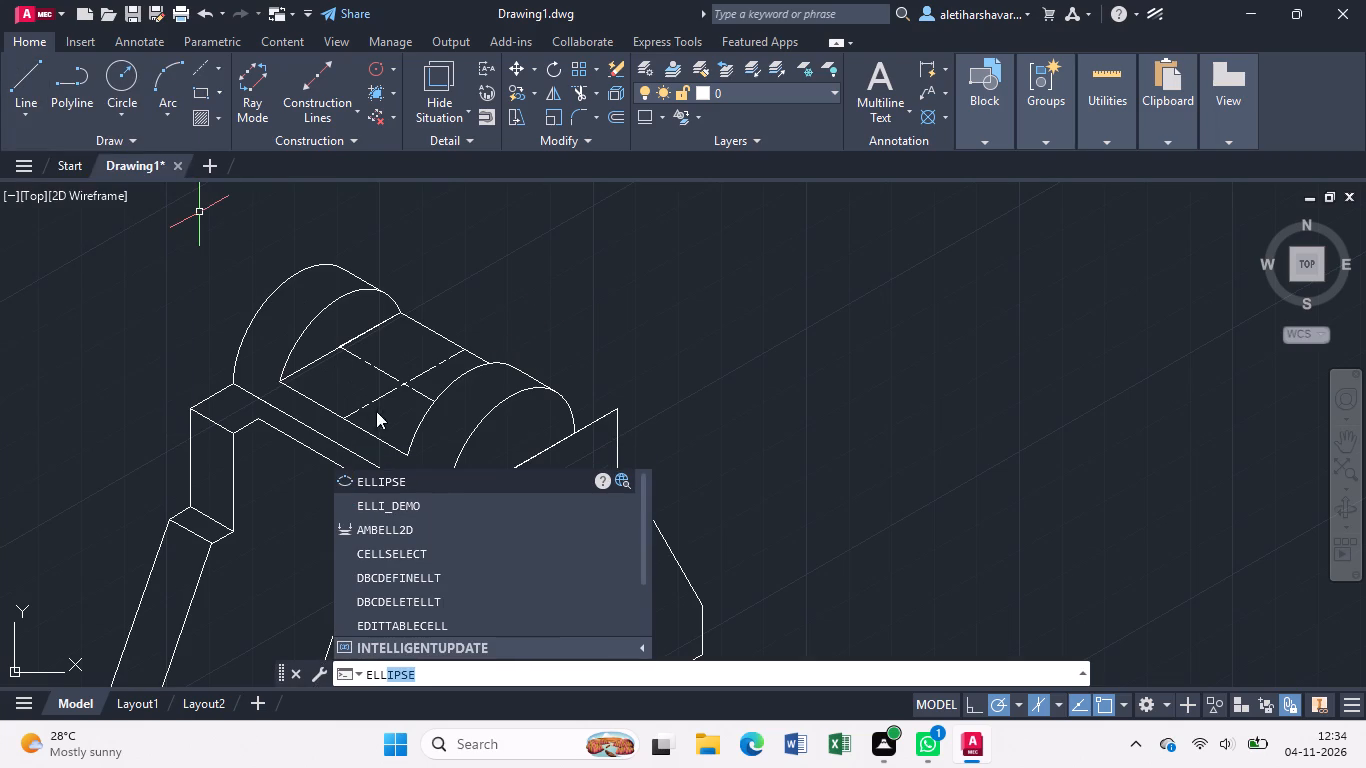
{"action": "left_click", "coordinate": [402, 475]}
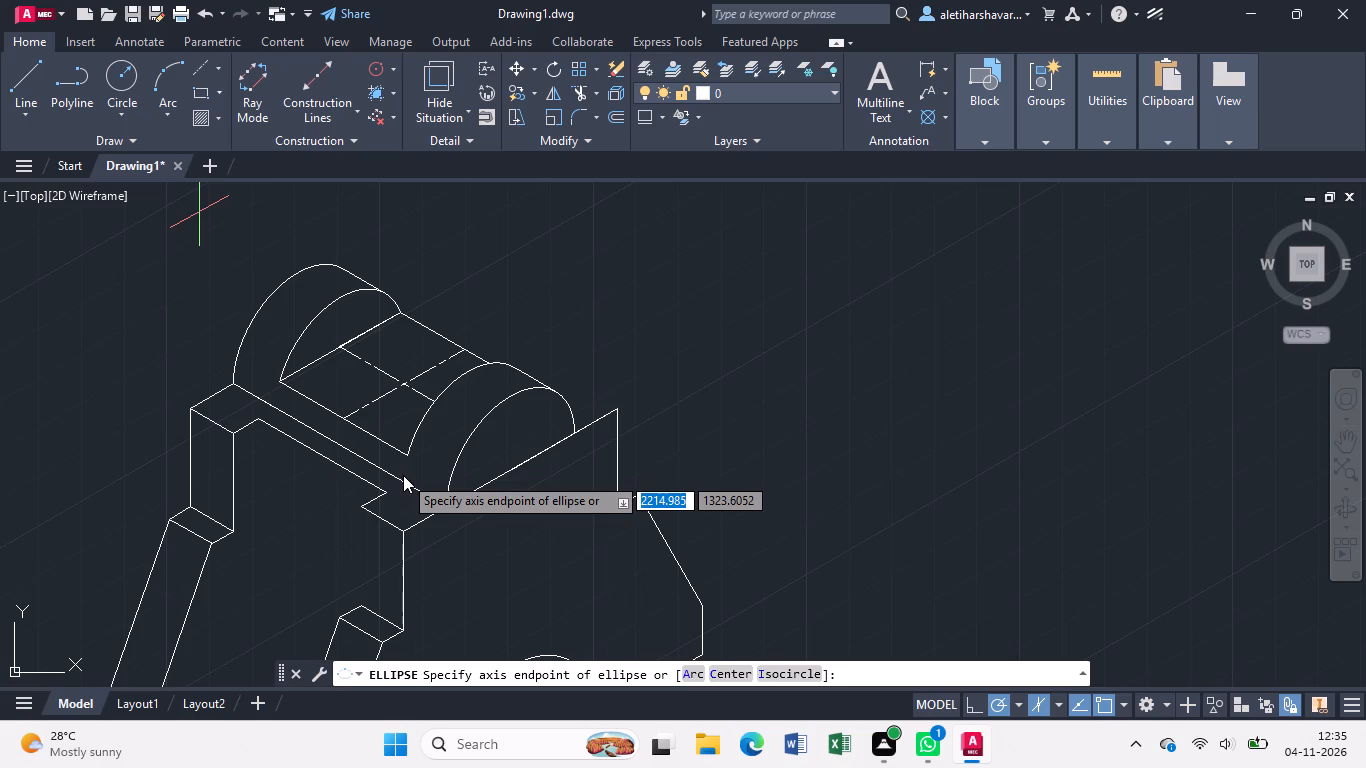
{"action": "left_click", "coordinate": [775, 678]}
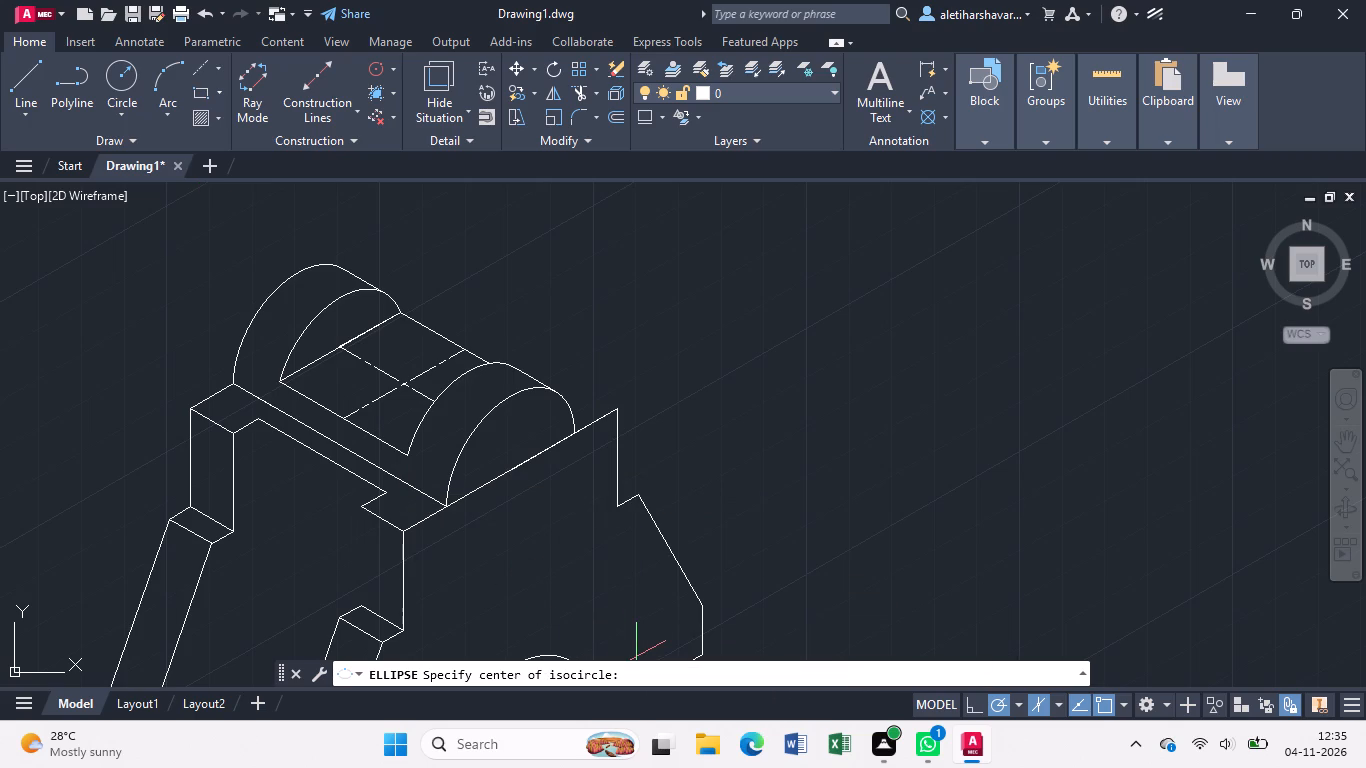
{"action": "left_click", "coordinate": [403, 377]}
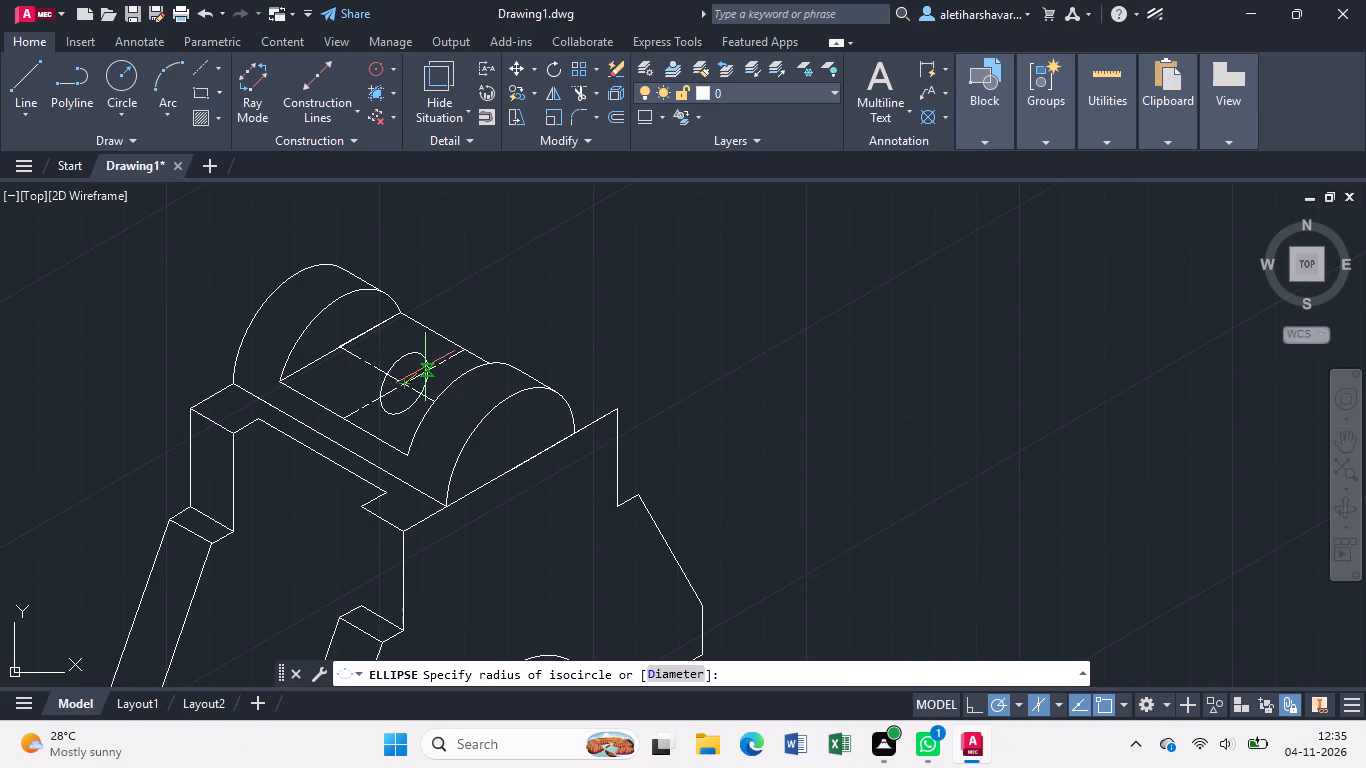
{"action": "key", "text": "F5"}
{"action": "key", "text": "F5"}
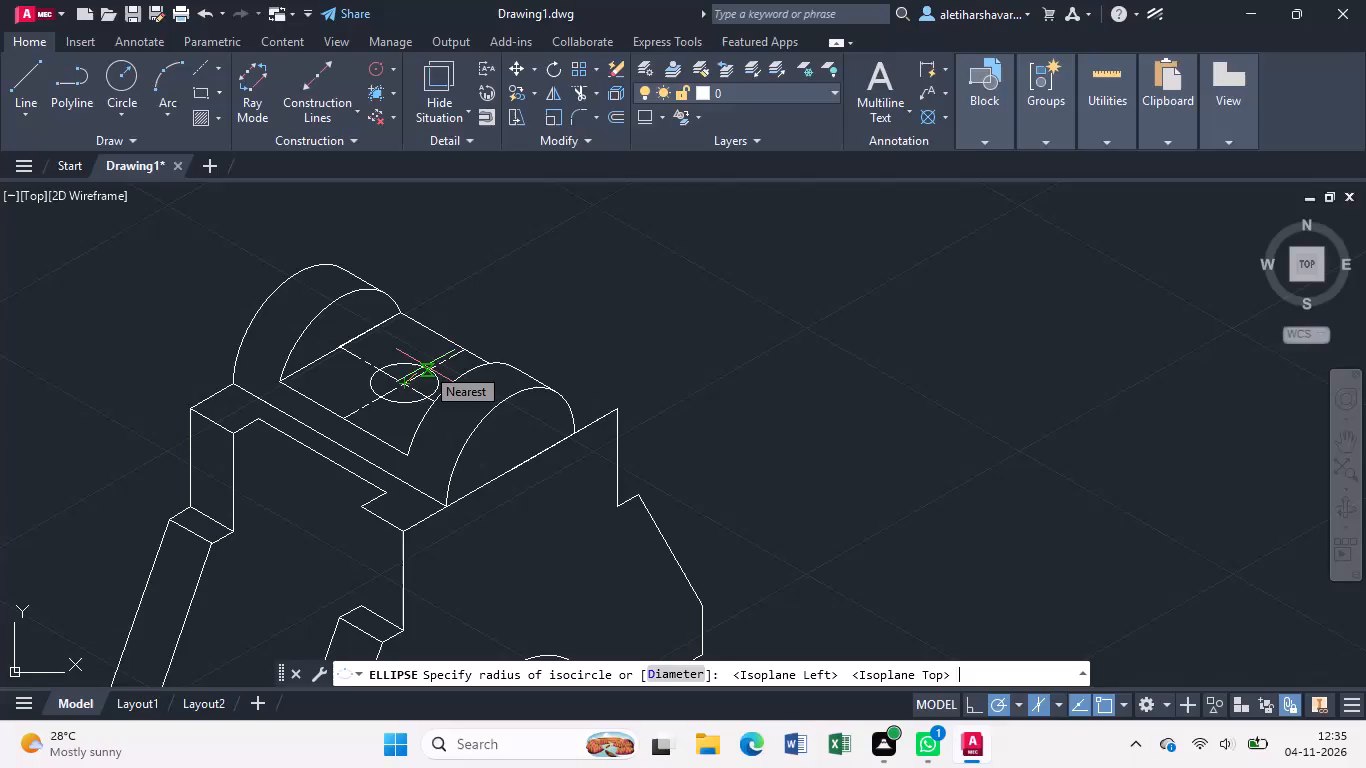
{"action": "key", "text": "1"}
{"action": "key", "text": "0"}
{"action": "key", "text": "Return"}
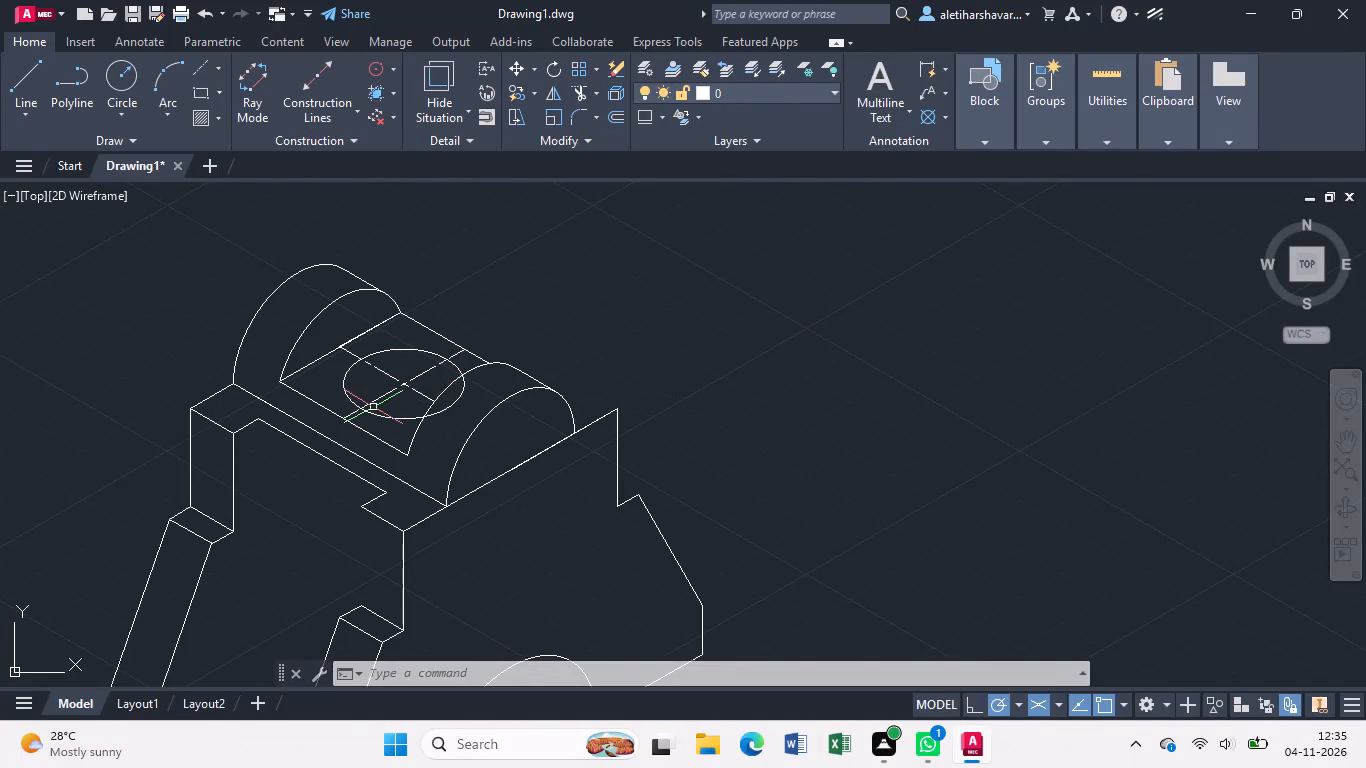
Trim the part of the recess-floor circle that lies behind the front upright's arc.
{"action": "type", "text": "tr"}
{"action": "key", "text": "Return"}
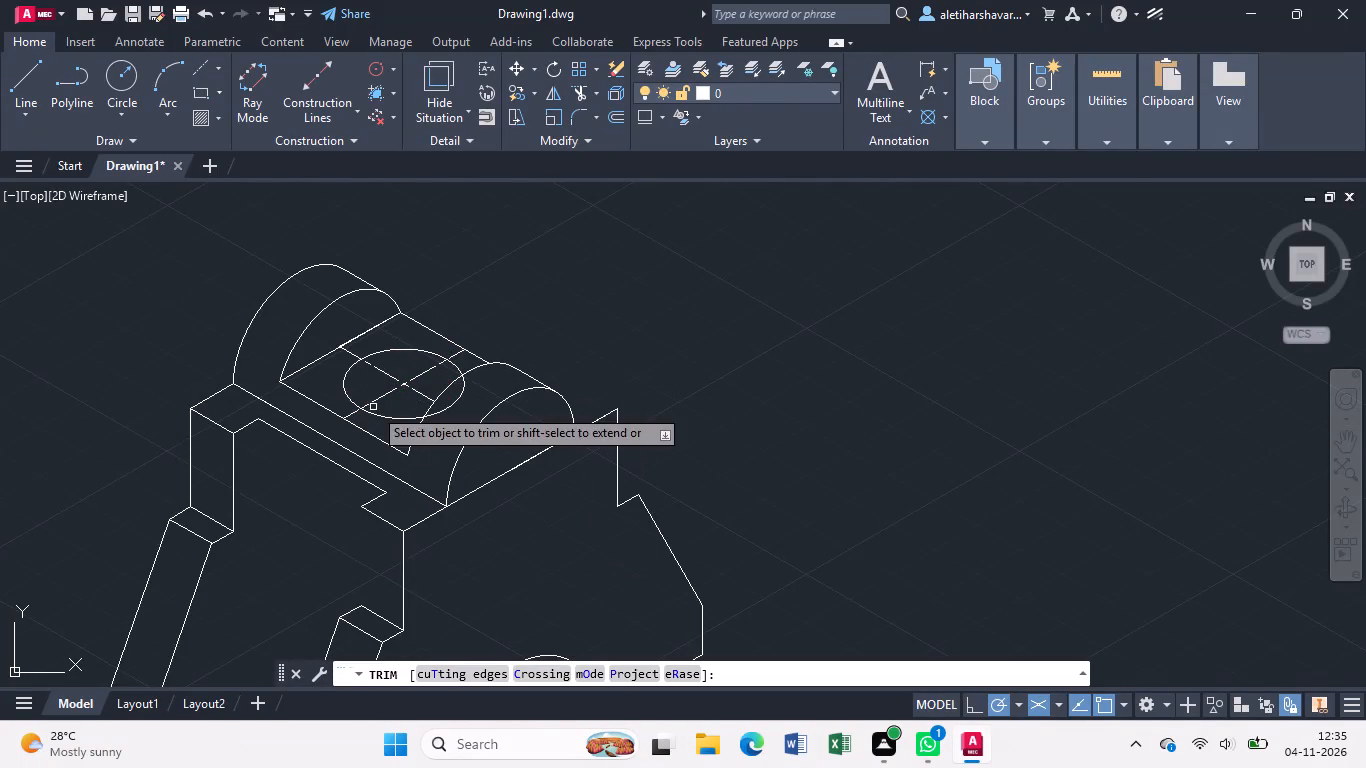
{"action": "left_click", "coordinate": [444, 408]}
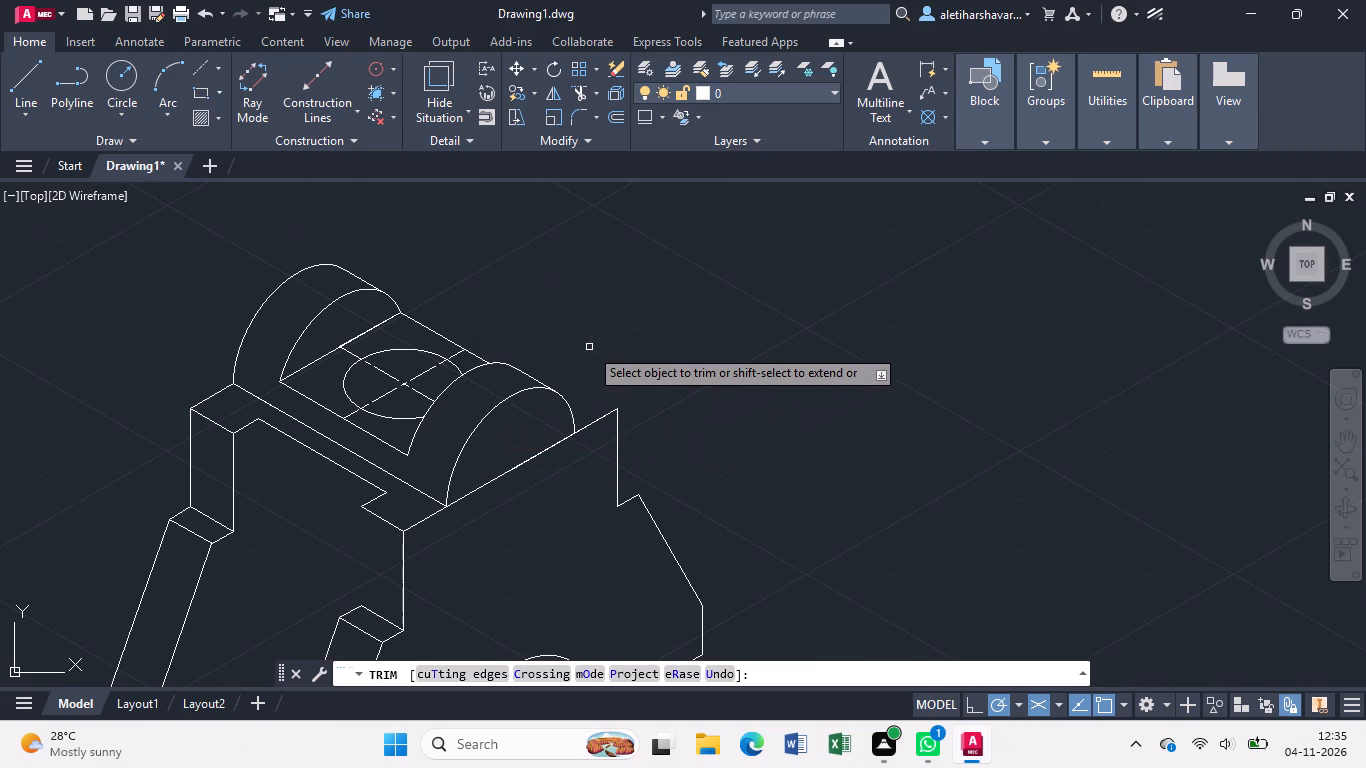
{"action": "key", "text": "Escape"}
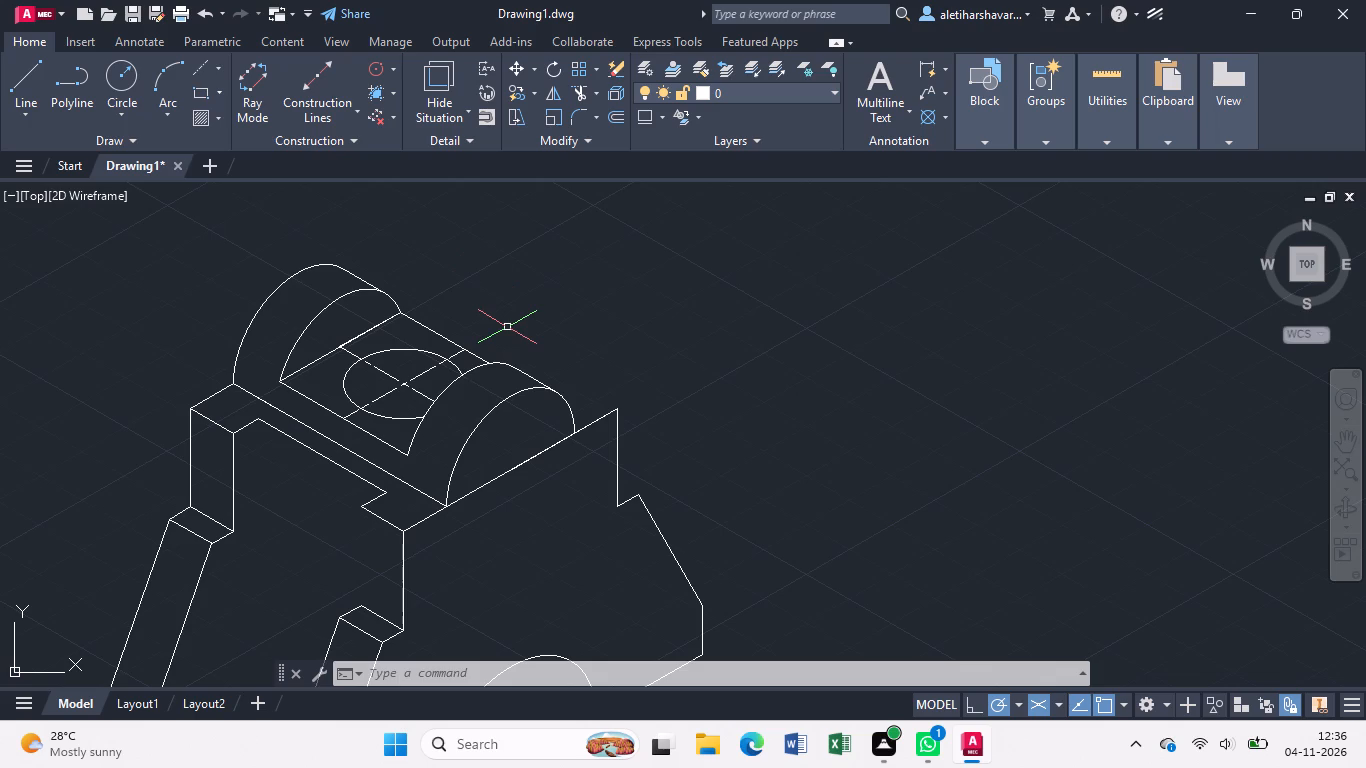
Draw a line about 23 units long at 150° from the upper shoulder of the front upright's outer arc, past its inner arc.
{"action": "scroll", "coordinate": [418, 364], "scroll_direction": "up", "scroll_amount": 2}
{"action": "scroll", "coordinate": [418, 364], "scroll_direction": "down", "scroll_amount": 1}
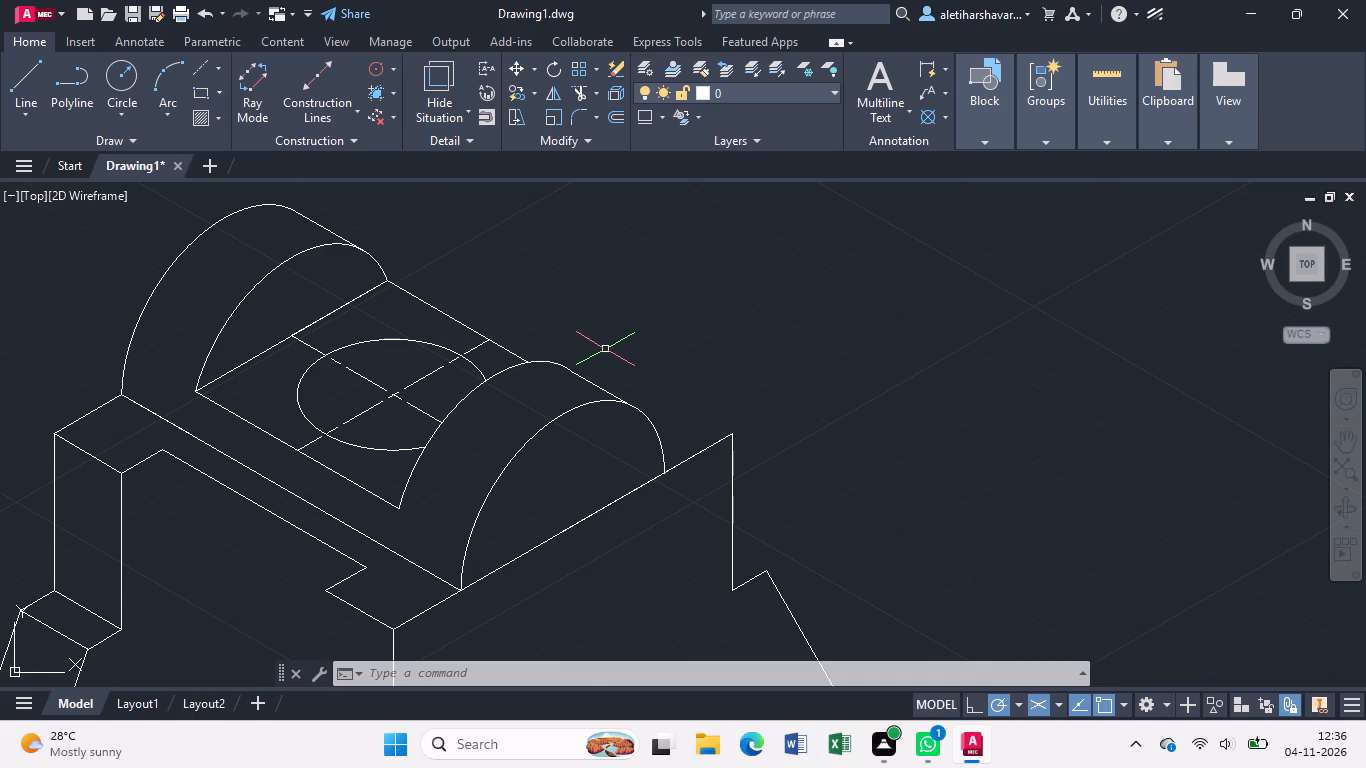
{"action": "scroll", "coordinate": [600, 352], "scroll_direction": "up", "scroll_amount": 1}
{"action": "key", "text": "l"}
{"action": "key", "text": "Return"}
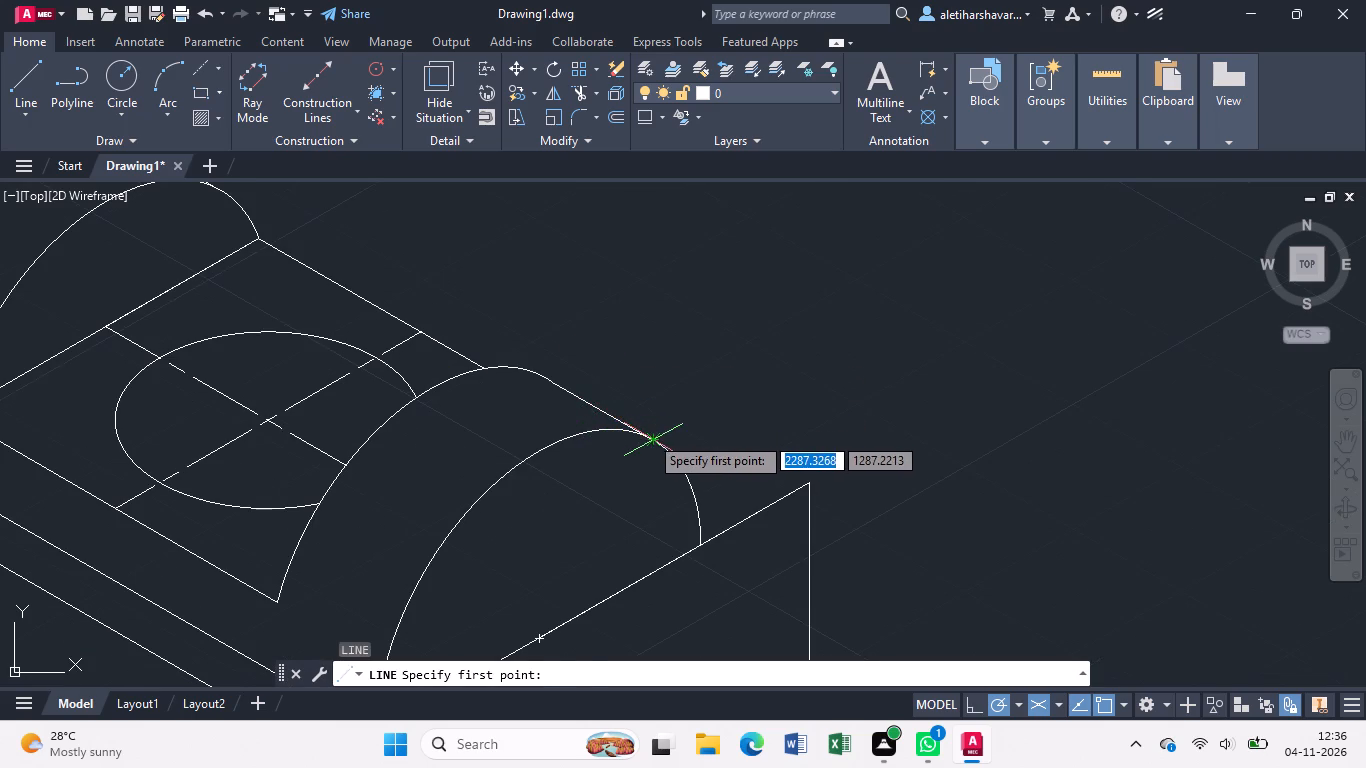
{"action": "left_click", "coordinate": [650, 435]}
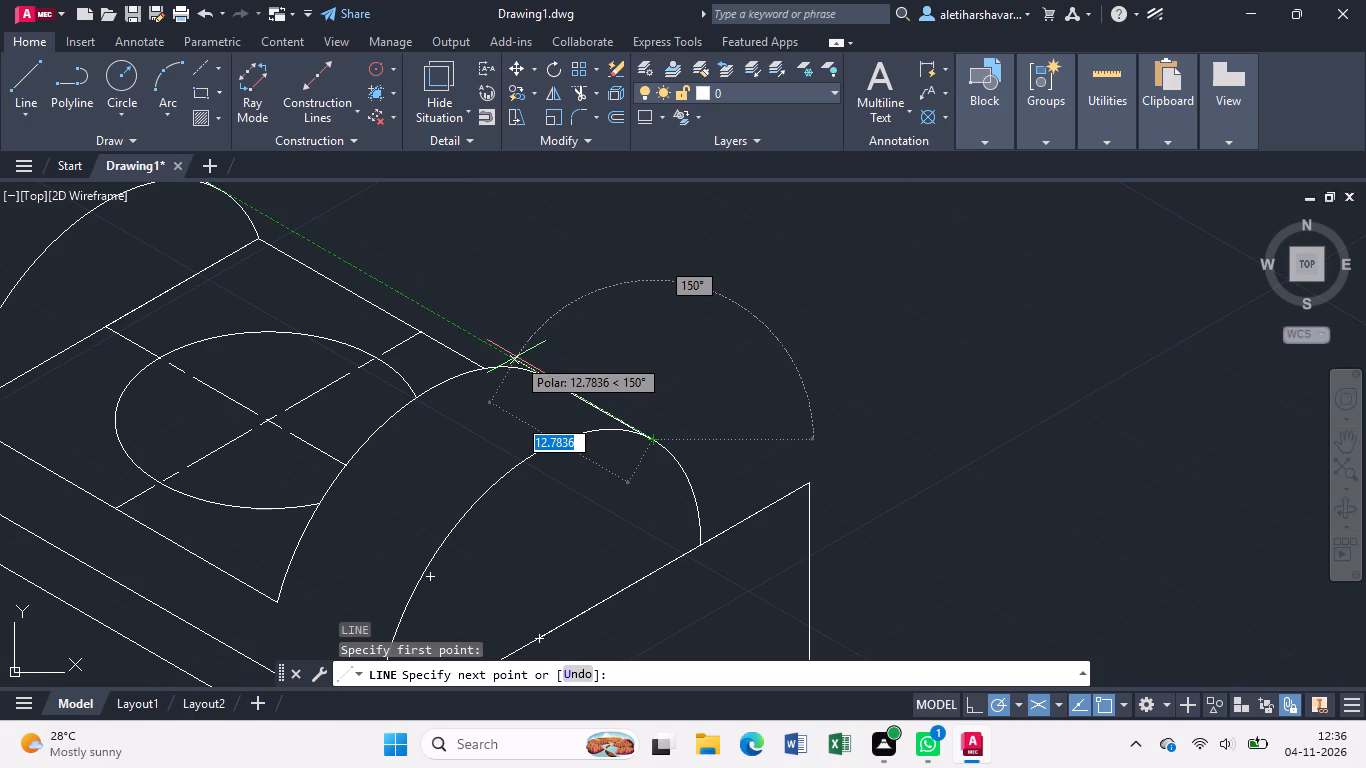
{"action": "scroll", "coordinate": [516, 357], "scroll_direction": "down", "scroll_amount": 1}
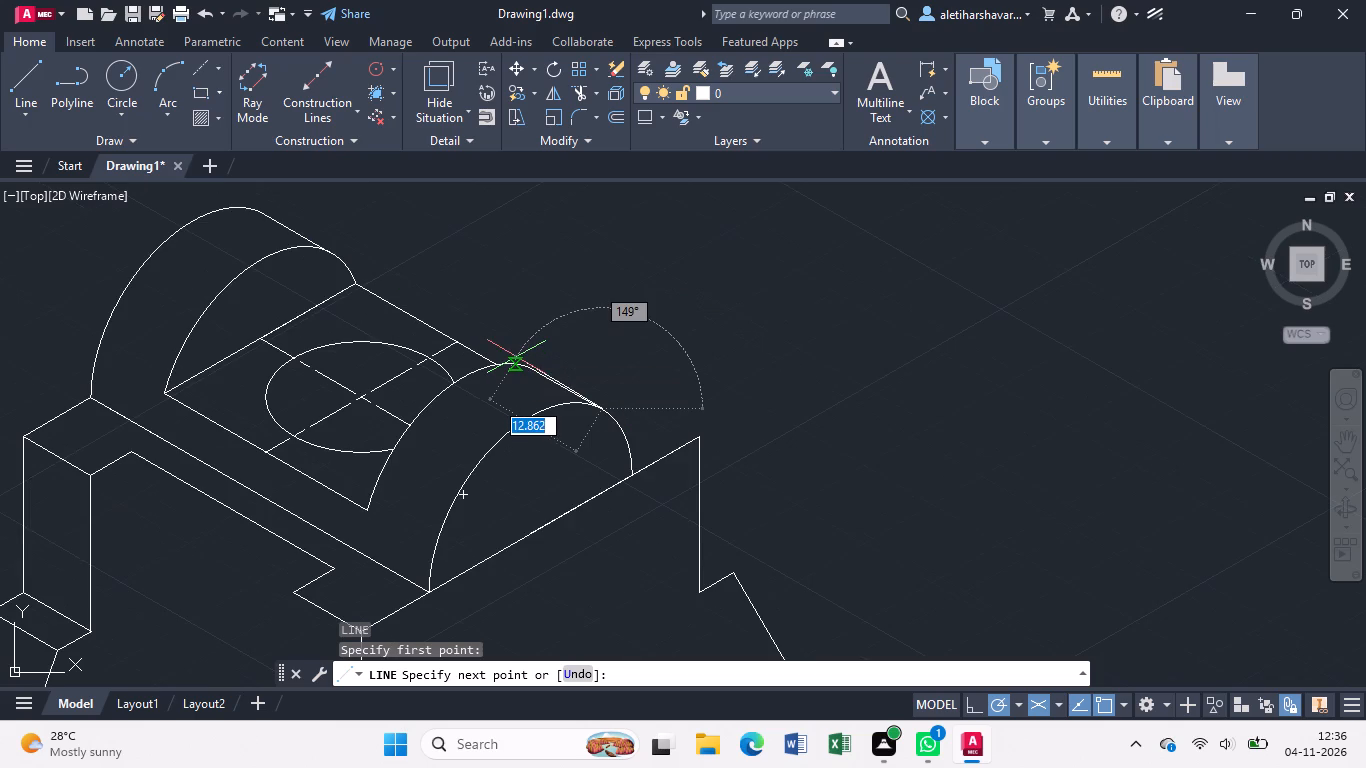
{"action": "left_click", "coordinate": [443, 318]}
{"action": "key", "text": "Escape"}
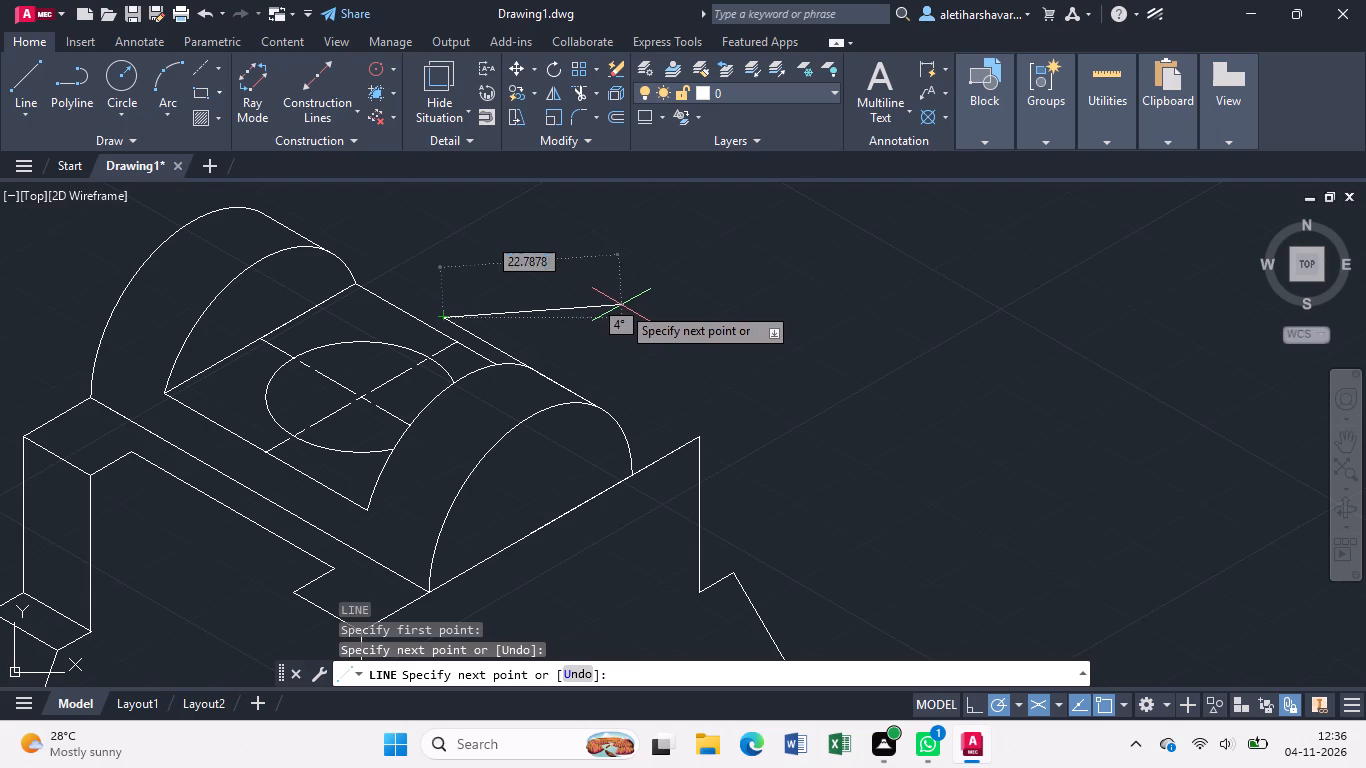
Trim the new line where it extends beyond the front upright's inner arc.
{"action": "scroll", "coordinate": [605, 321], "scroll_direction": "up", "scroll_amount": 2}
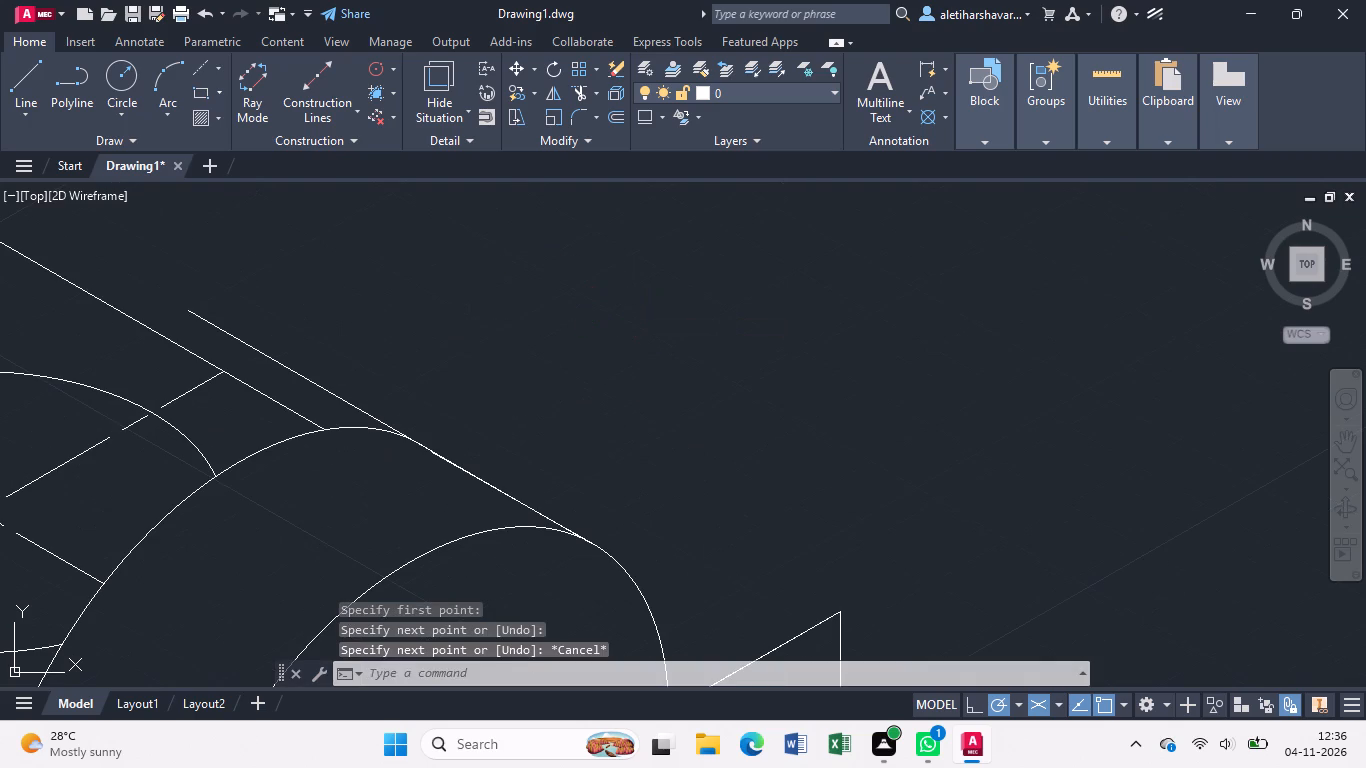
{"action": "type", "text": "tr"}
{"action": "key", "text": "Return"}
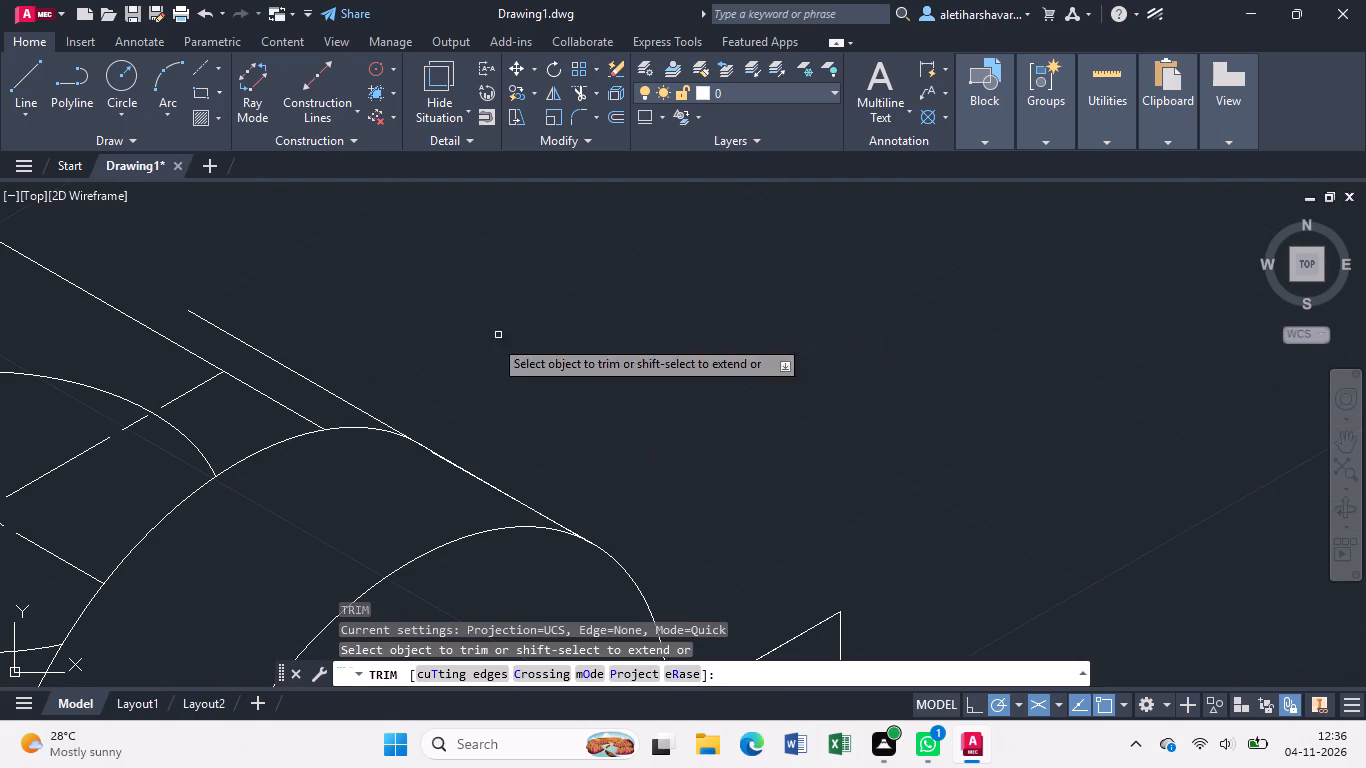
{"action": "left_click", "coordinate": [354, 404]}
Trim away the older line overlapping the new edge between the front upright's arcs and the small leftover piece at the inner arc.
{"action": "scroll", "coordinate": [461, 426], "scroll_direction": "up", "scroll_amount": 3}
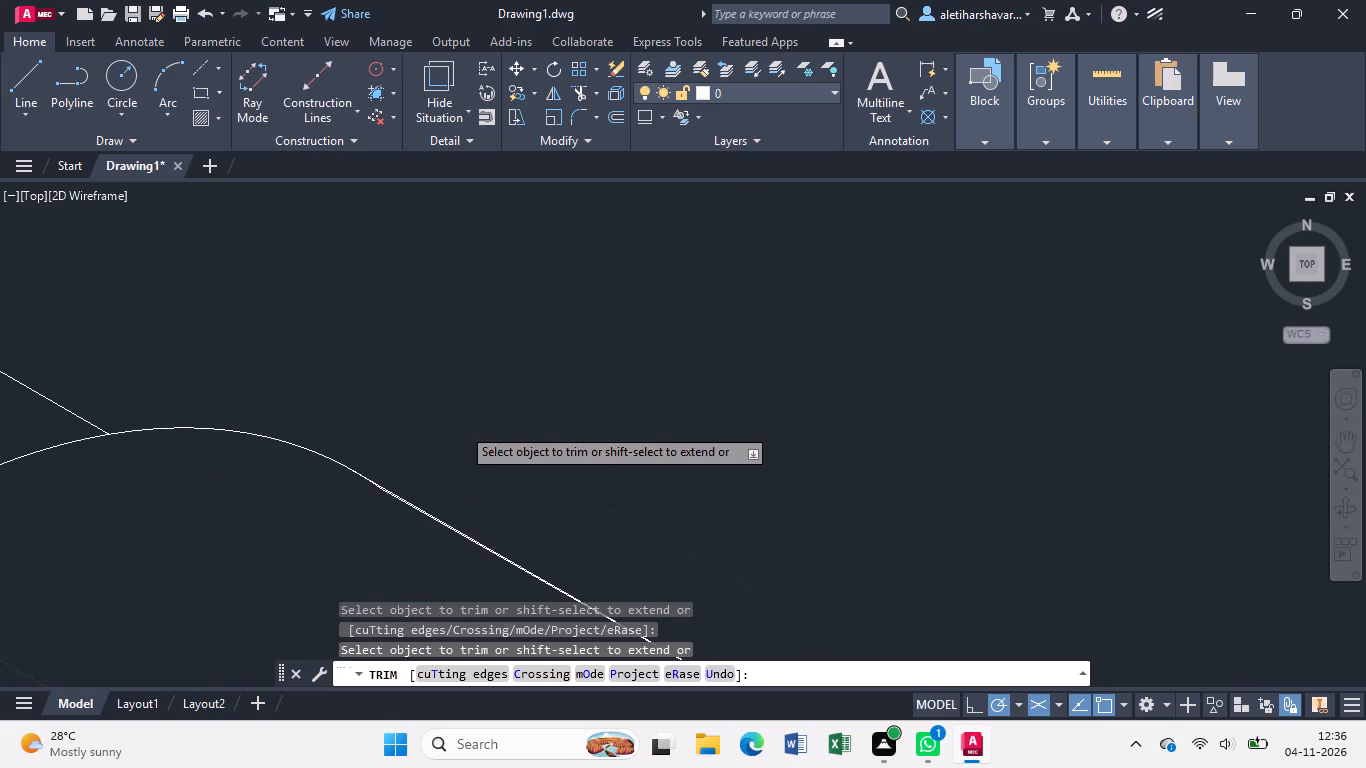
{"action": "scroll", "coordinate": [401, 546], "scroll_direction": "up", "scroll_amount": 1}
{"action": "middle_click_drag", "start_coordinate": [400, 544], "coordinate": [383, 470]}
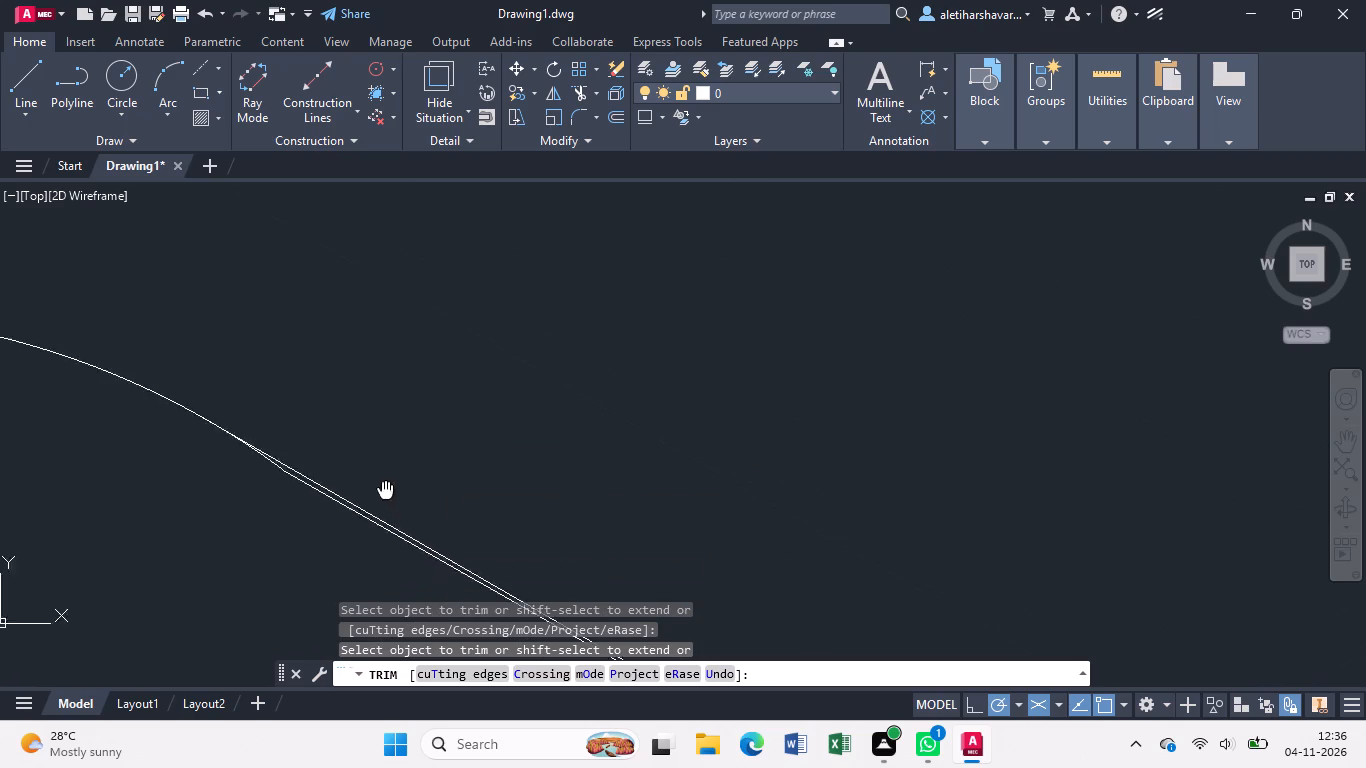
{"action": "middle_click_drag", "start_coordinate": [383, 470], "coordinate": [377, 303]}
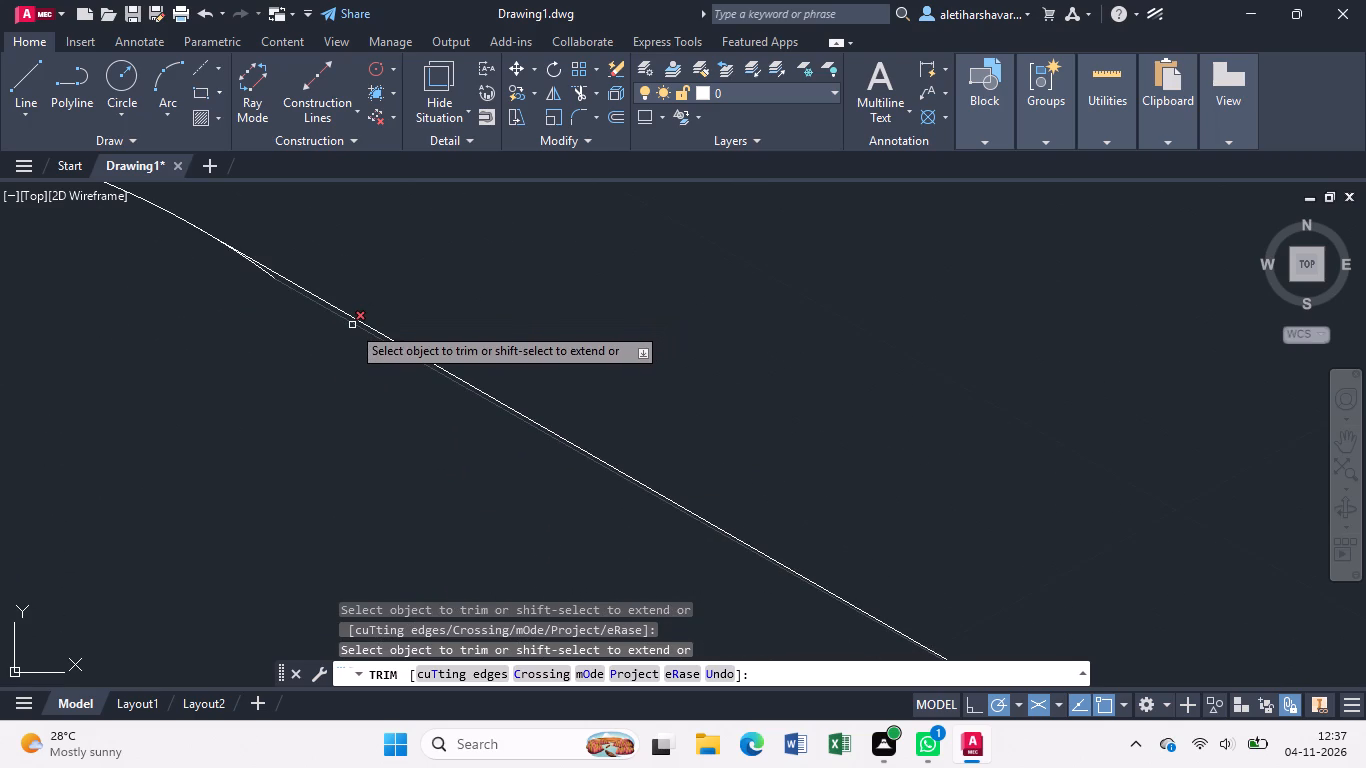
{"action": "left_click", "coordinate": [351, 325]}
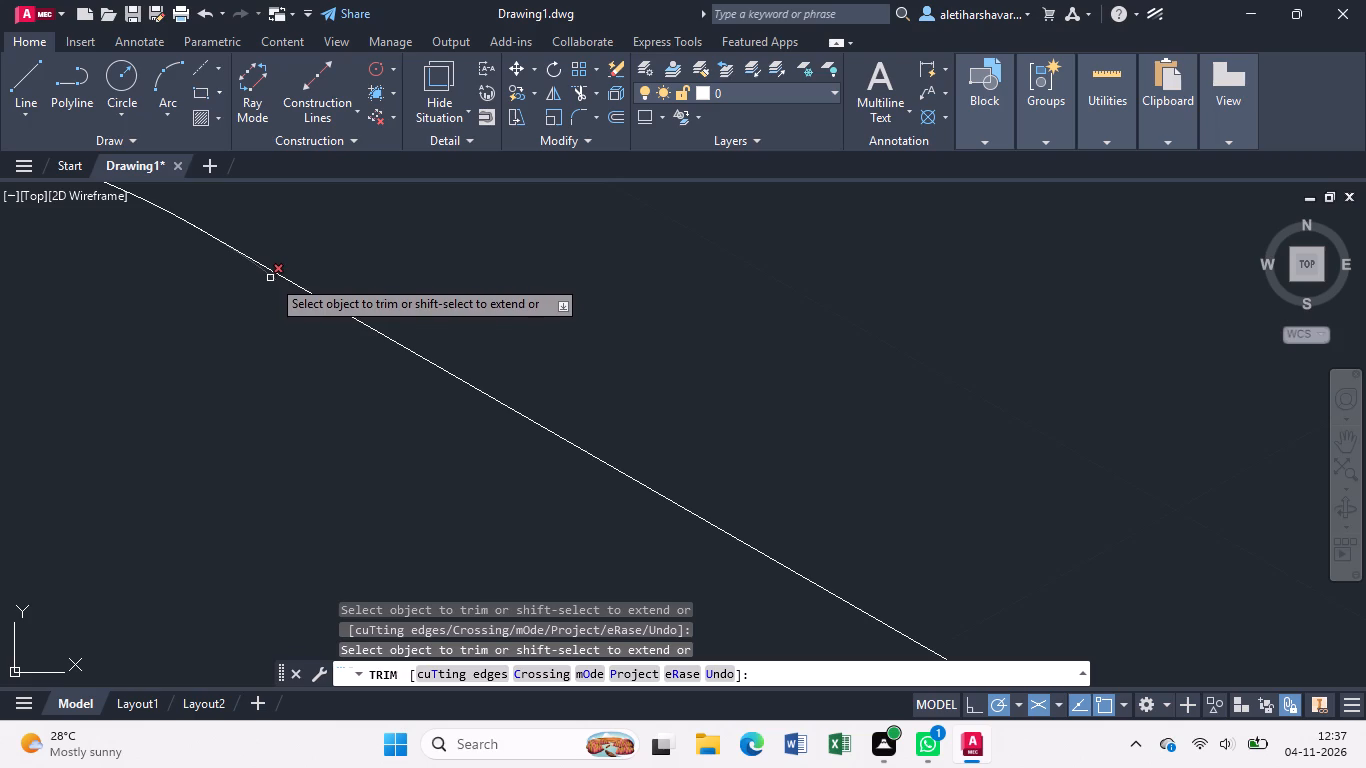
{"action": "scroll", "coordinate": [273, 287], "scroll_direction": "down", "scroll_amount": 4}
{"action": "scroll", "coordinate": [258, 302], "scroll_direction": "up", "scroll_amount": 3}
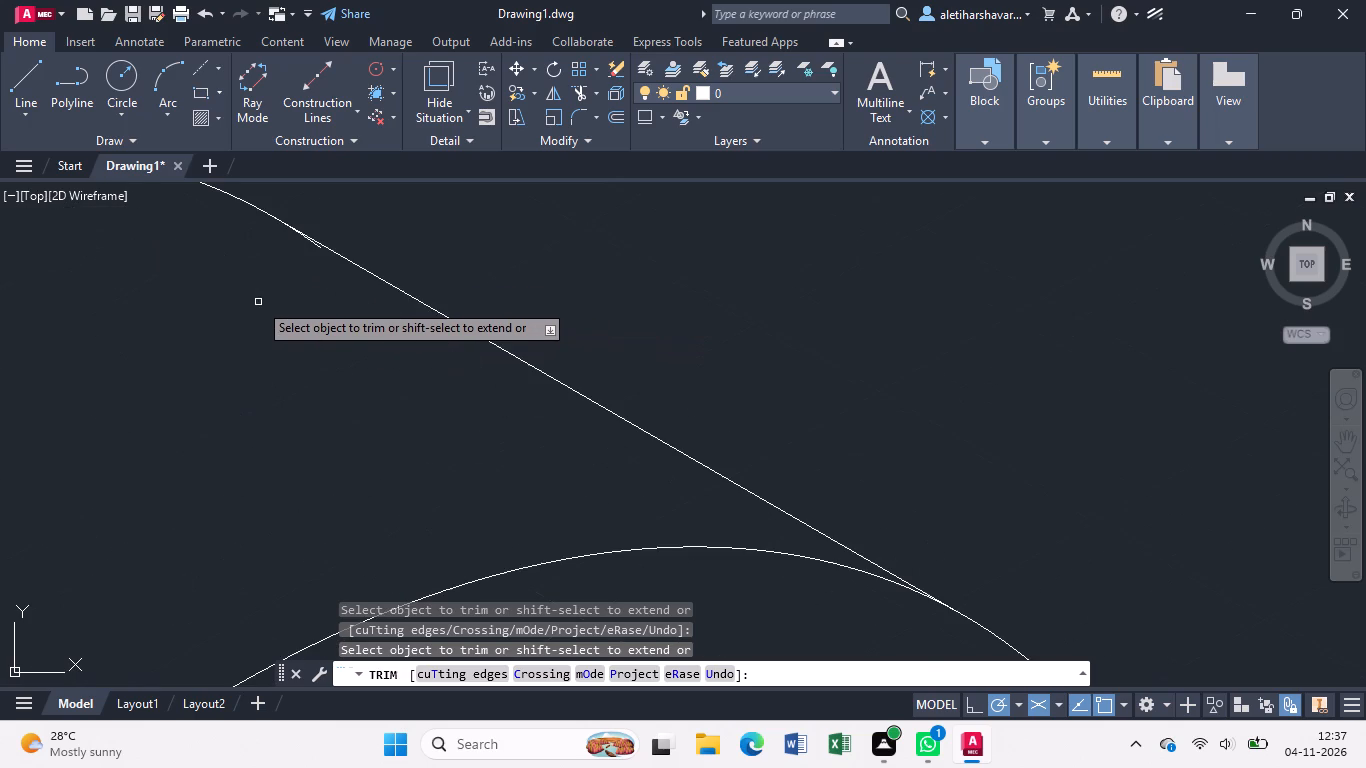
{"action": "left_click", "coordinate": [314, 248]}
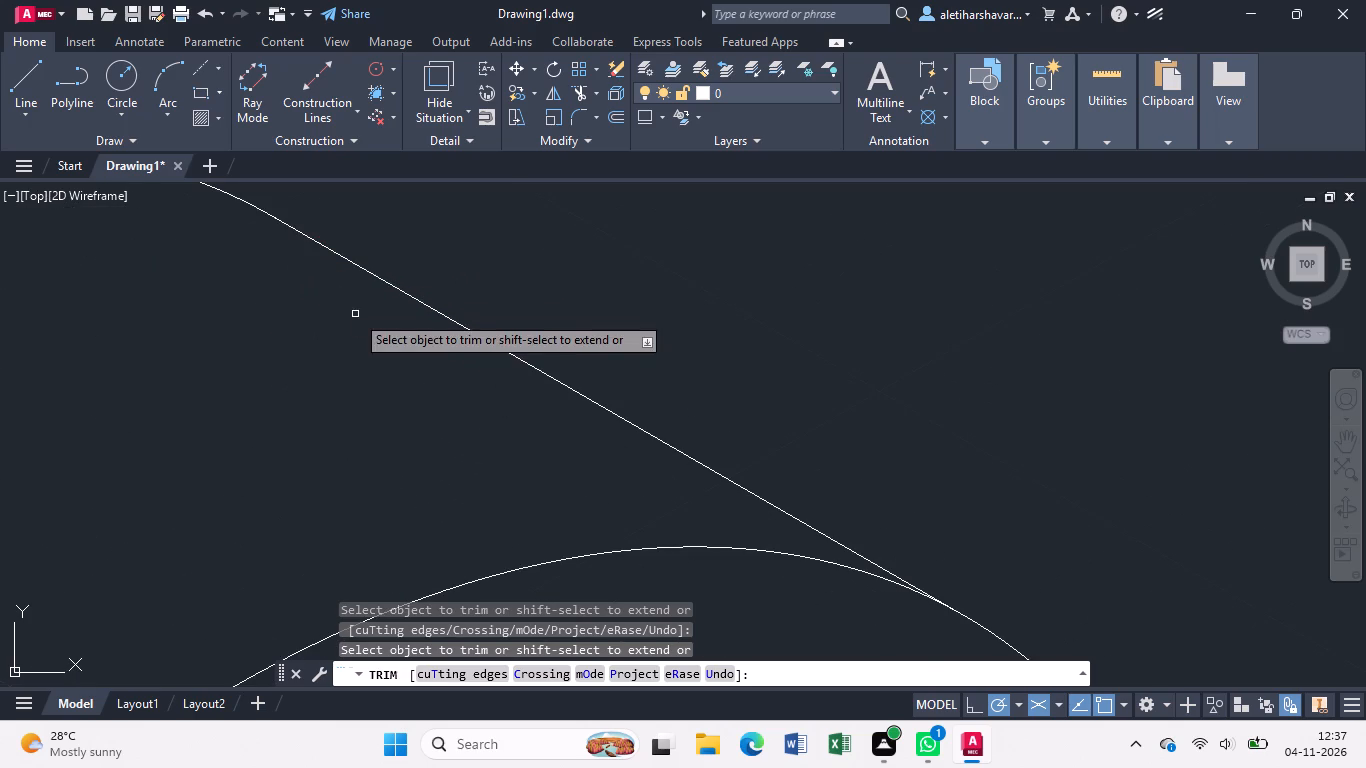
{"action": "scroll", "coordinate": [355, 315], "scroll_direction": "down", "scroll_amount": 2}
{"action": "scroll", "coordinate": [321, 279], "scroll_direction": "up", "scroll_amount": 3}
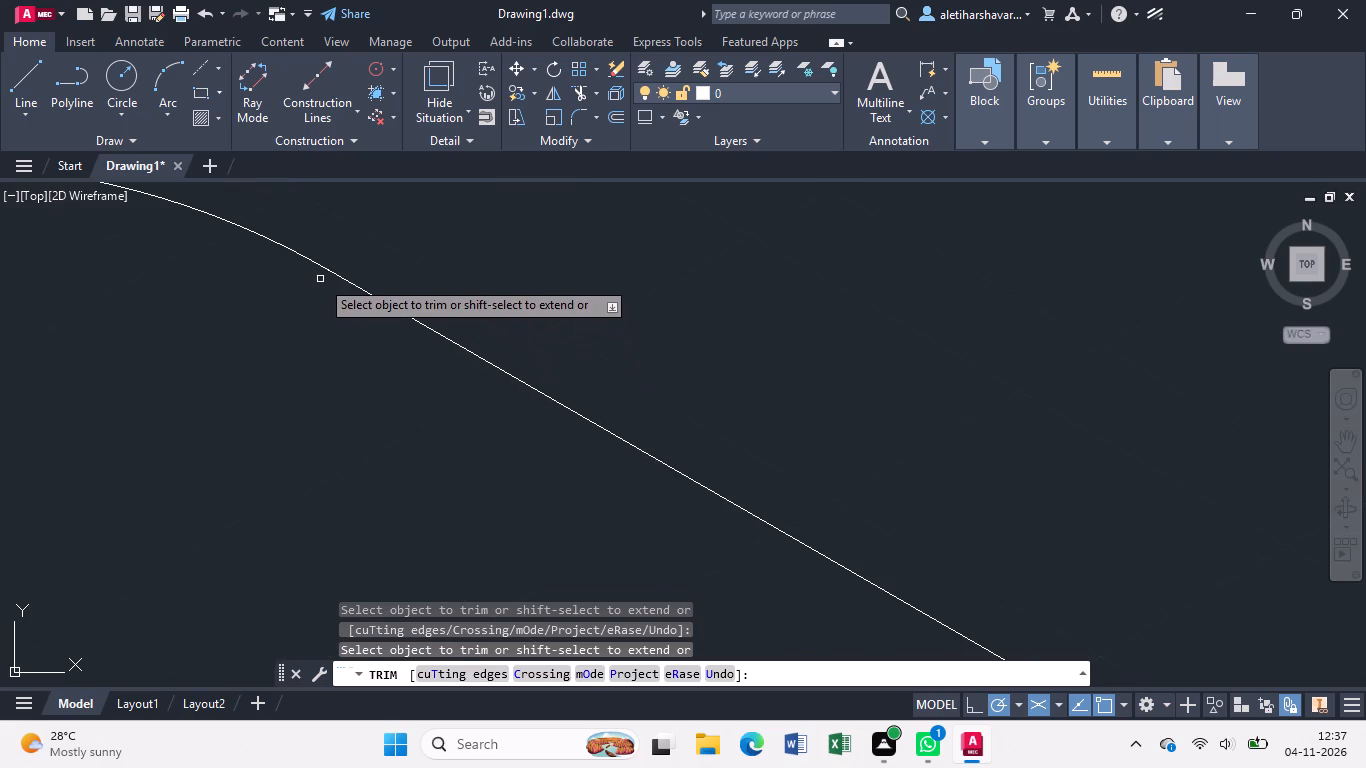
{"action": "scroll", "coordinate": [319, 279], "scroll_direction": "up", "scroll_amount": 5}
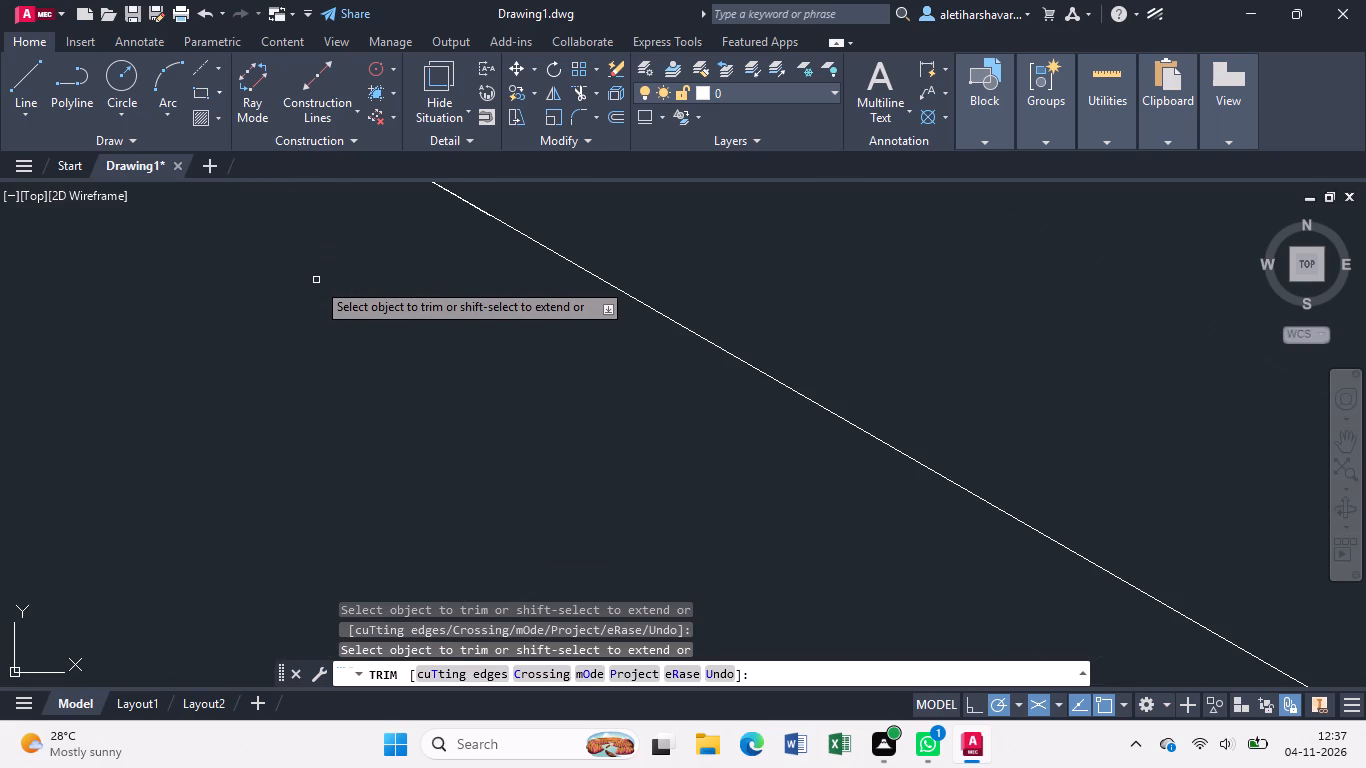
{"action": "scroll", "coordinate": [316, 281], "scroll_direction": "down", "scroll_amount": 10}
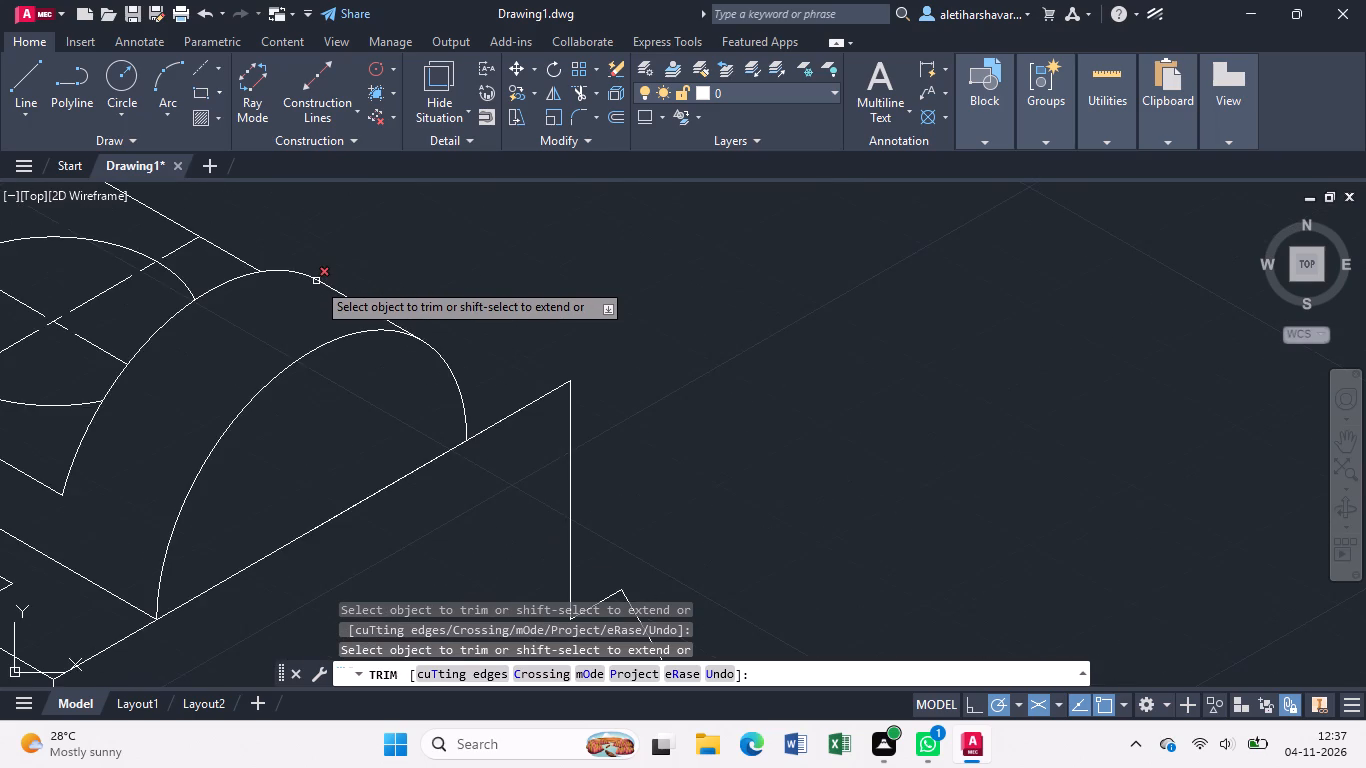
{"action": "scroll", "coordinate": [316, 281], "scroll_direction": "down", "scroll_amount": 3}
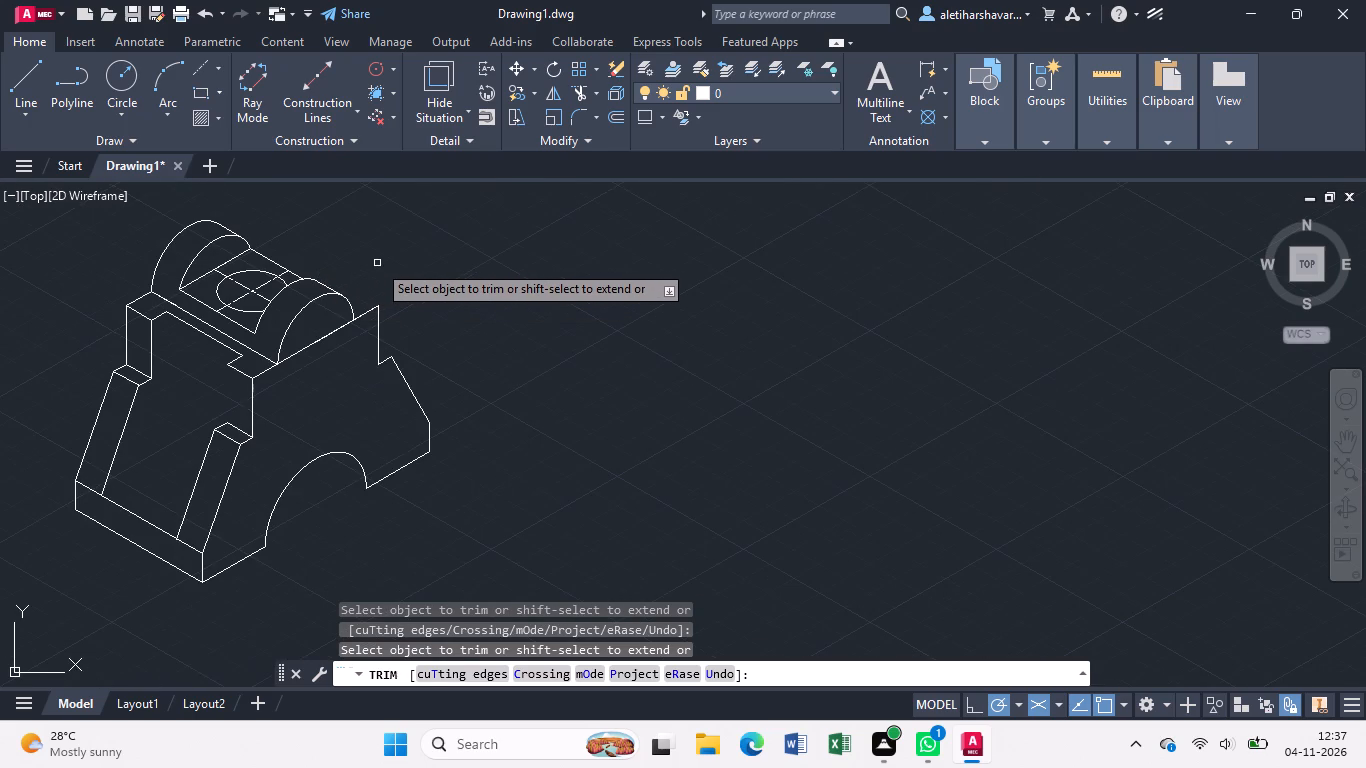
{"action": "key", "text": "Escape"}
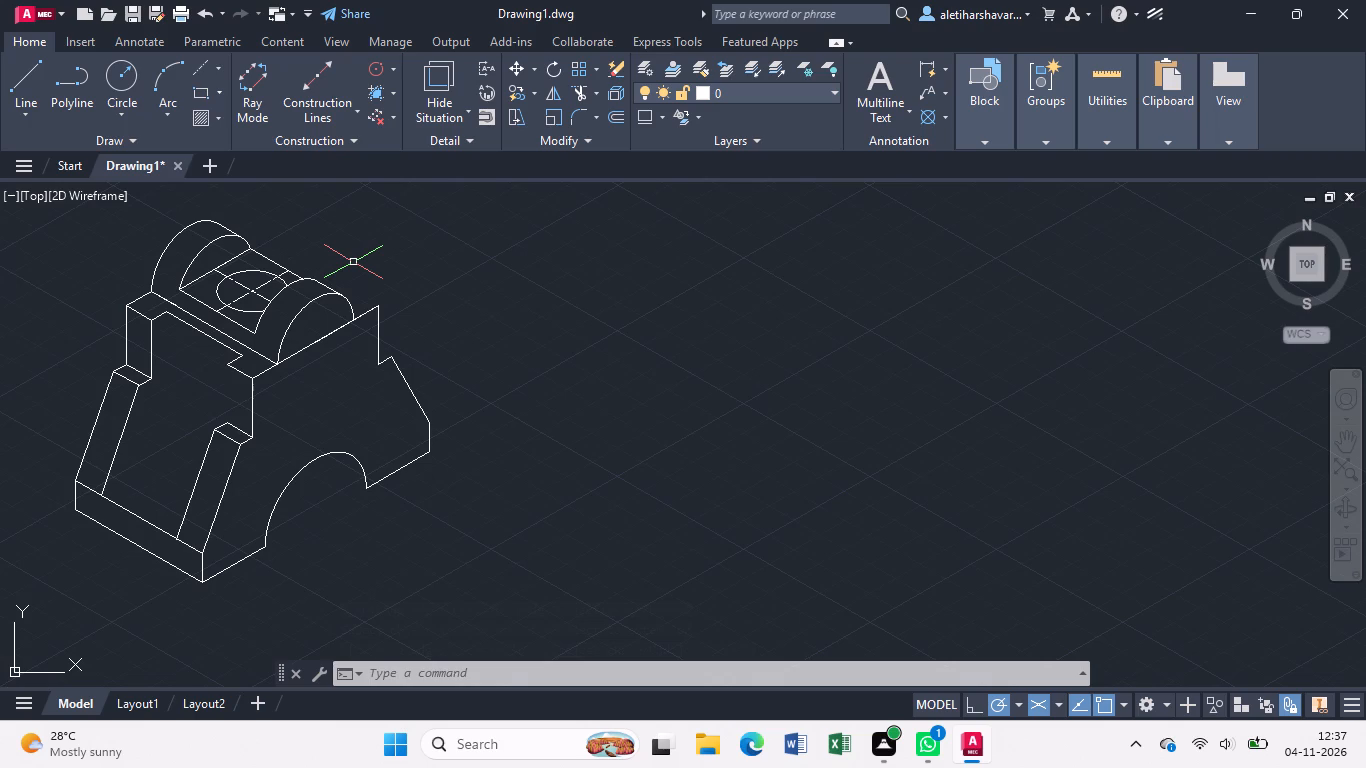
Draw a short line at about 150° from the upper end of the far sloping edge, back past the adjacent vertical edge.
{"action": "scroll", "coordinate": [392, 290], "scroll_direction": "up", "scroll_amount": 1}
{"action": "scroll", "coordinate": [392, 290], "scroll_direction": "down", "scroll_amount": 1}
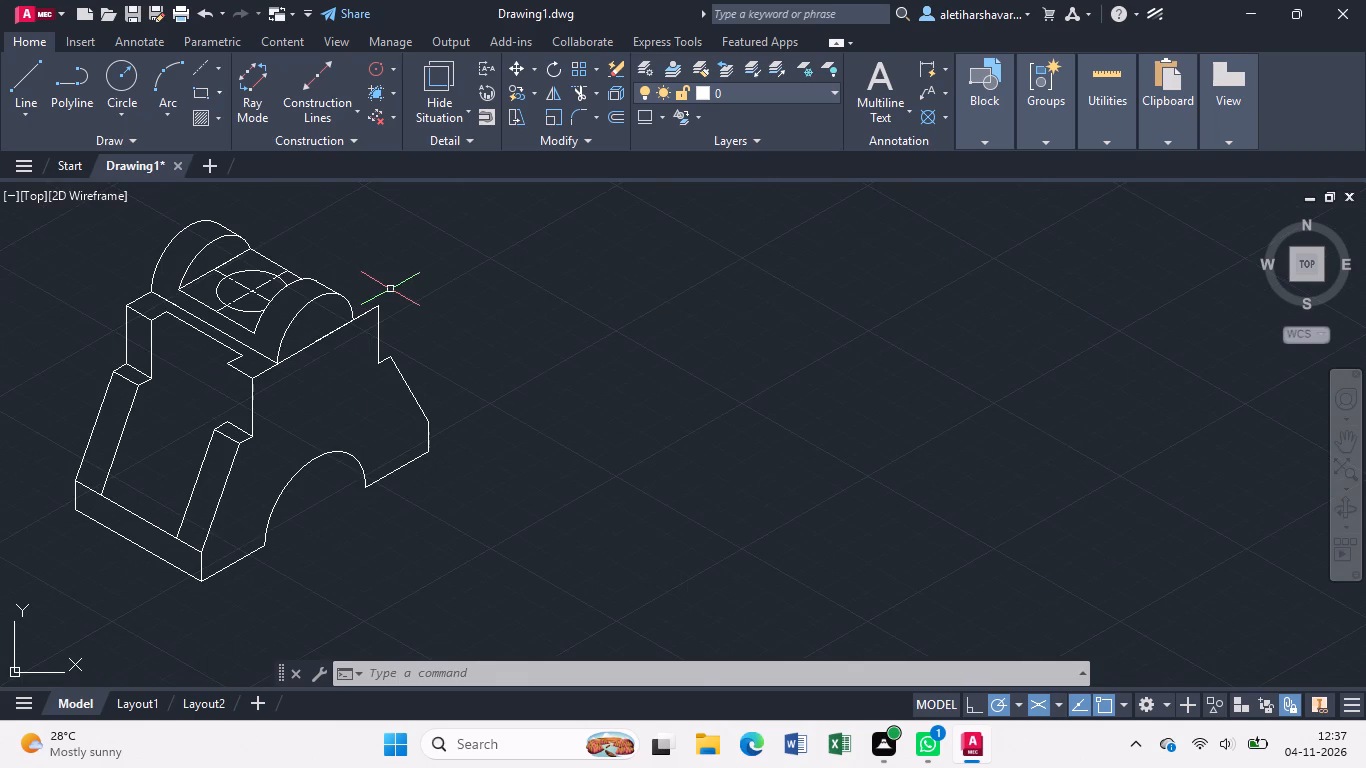
{"action": "middle_click_drag", "start_coordinate": [387, 288], "coordinate": [419, 379]}
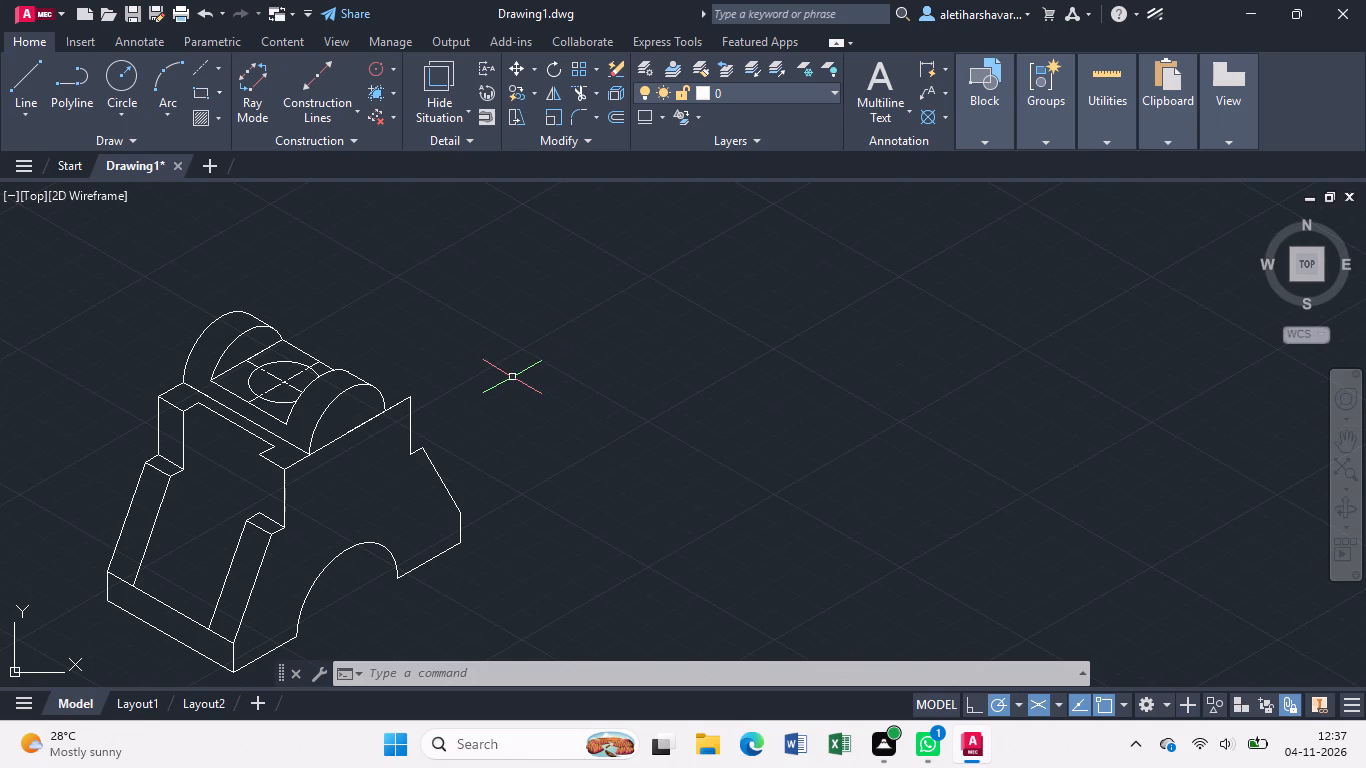
{"action": "scroll", "coordinate": [429, 429], "scroll_direction": "up", "scroll_amount": 1}
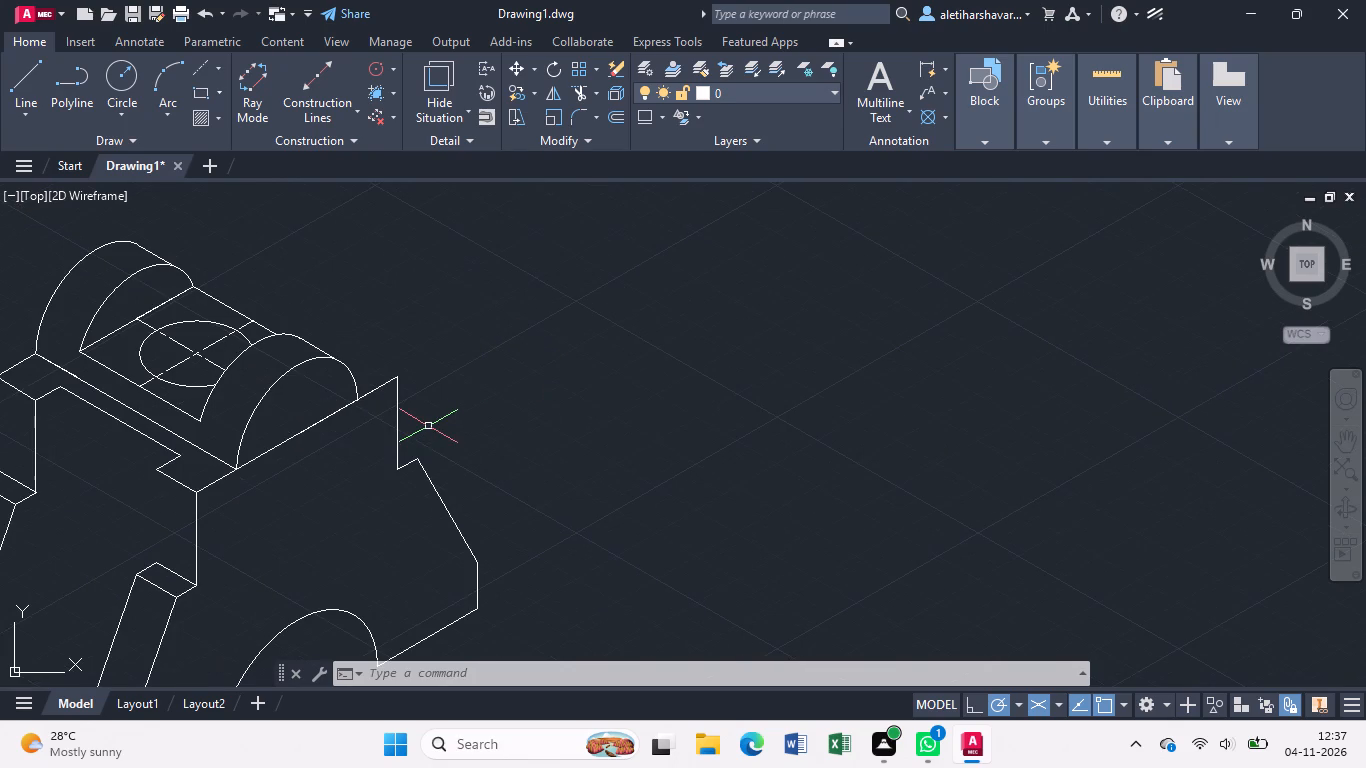
{"action": "key", "text": "l"}
{"action": "key", "text": "Return"}
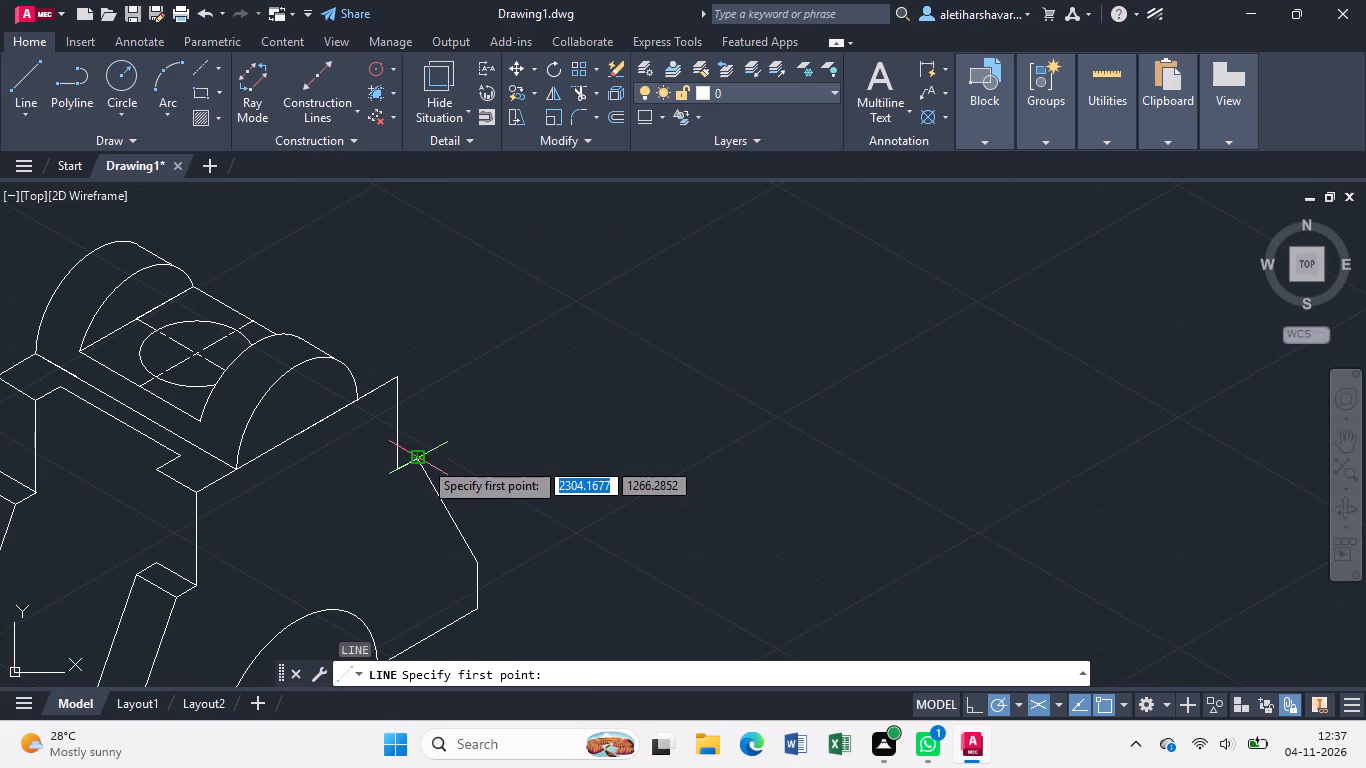
{"action": "left_click", "coordinate": [422, 459]}
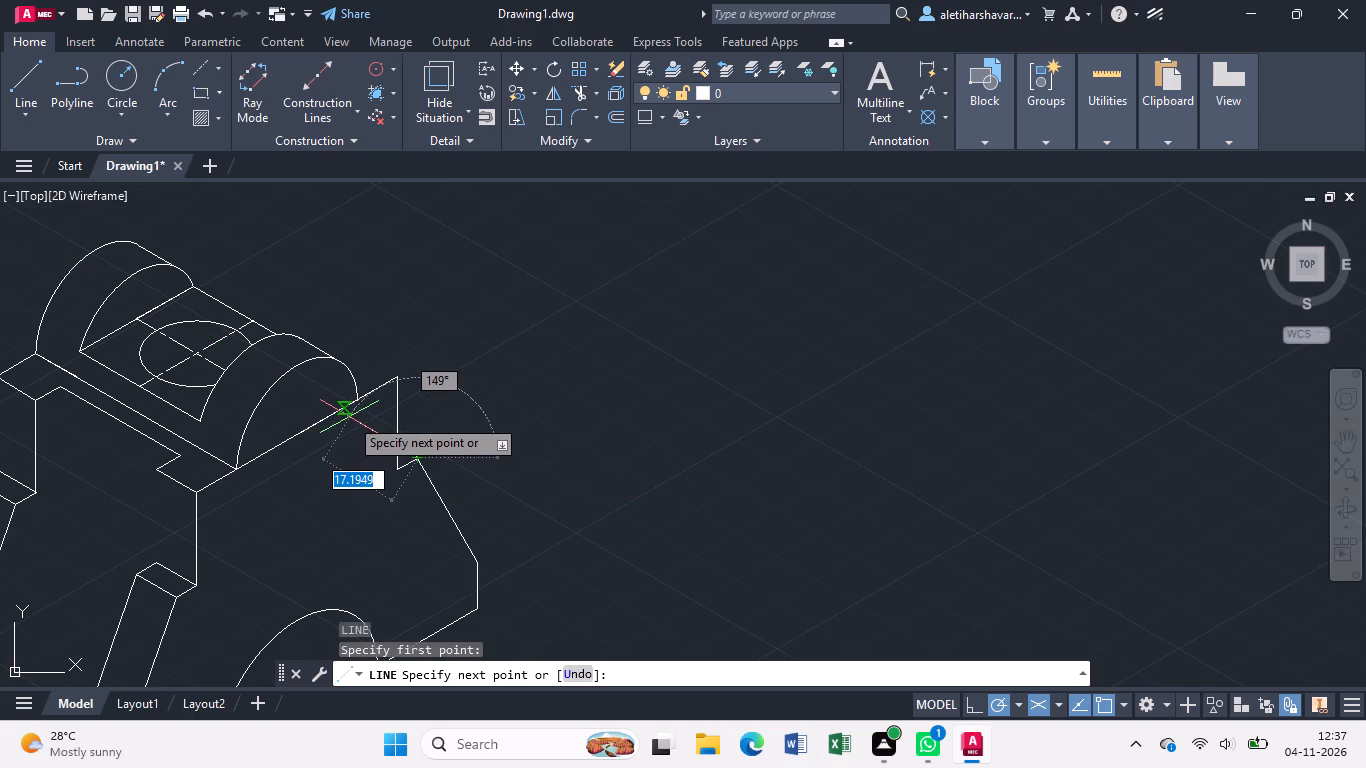
{"action": "left_click", "coordinate": [358, 421]}
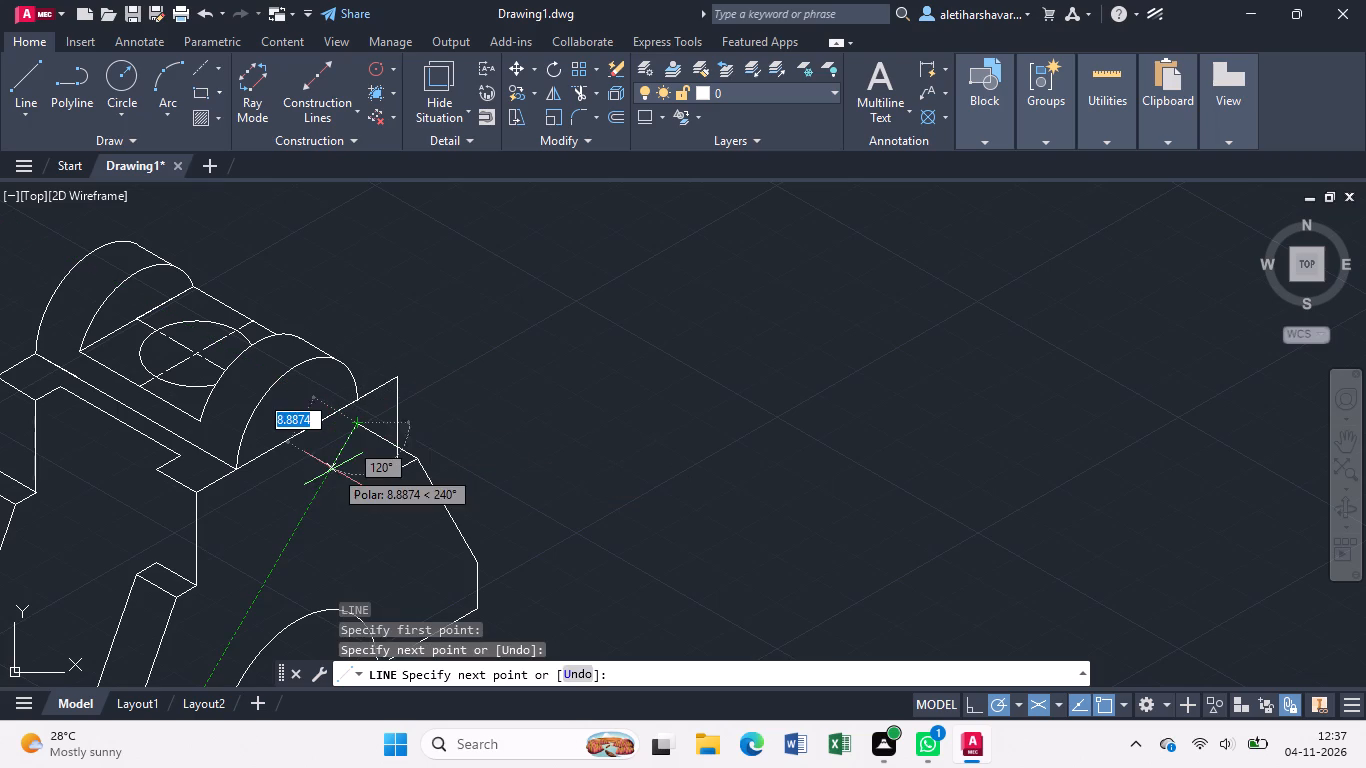
{"action": "key", "text": "Escape"}
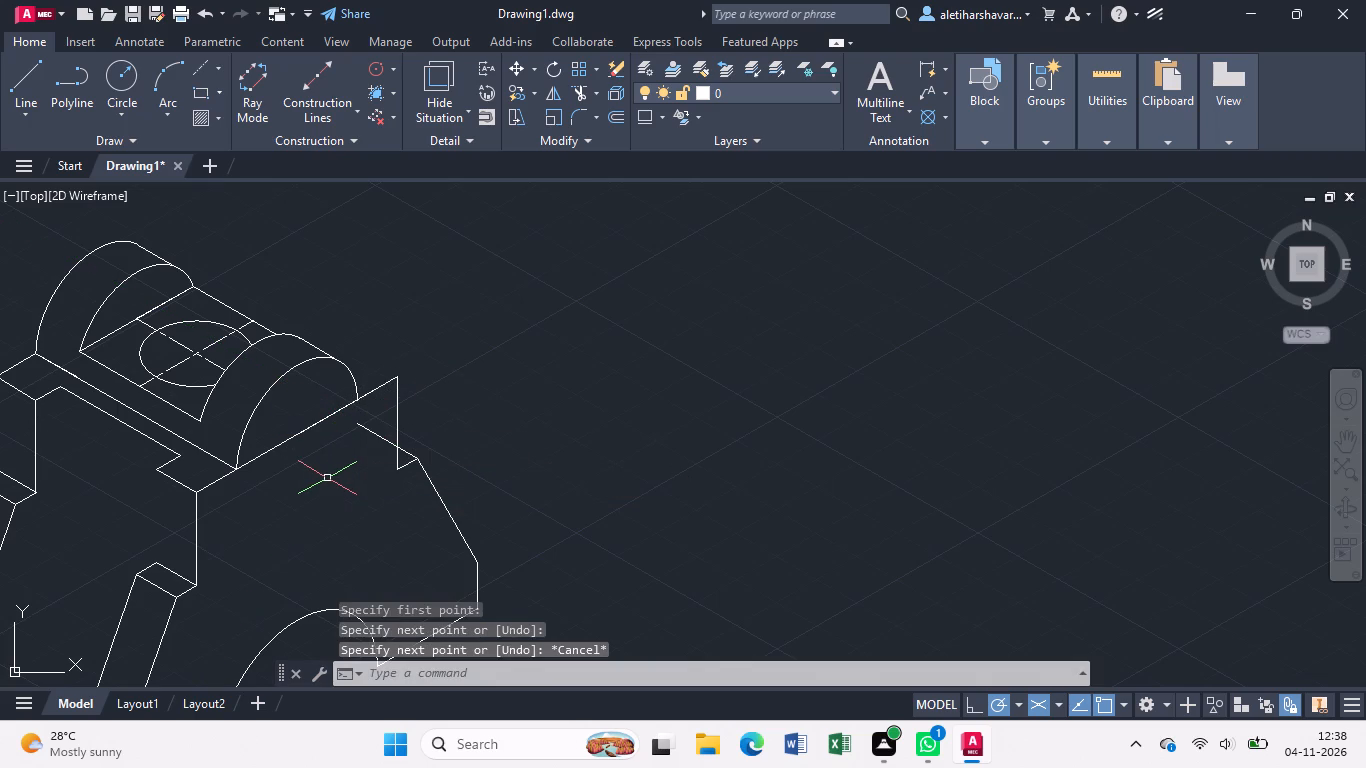
Trim the part of the new ledge line that extends beyond the far vertical edge.
{"action": "type", "text": "tr"}
{"action": "key", "text": "Return"}
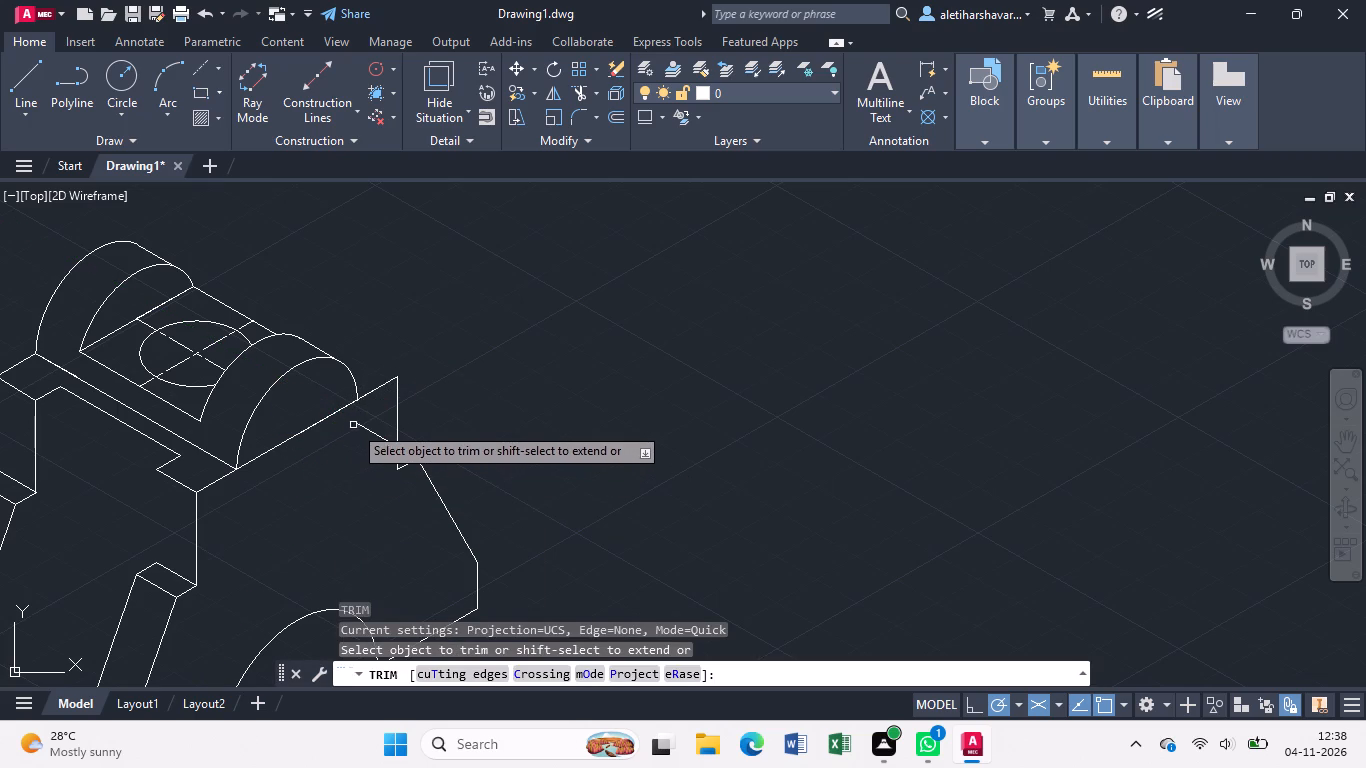
{"action": "left_click", "coordinate": [366, 427]}
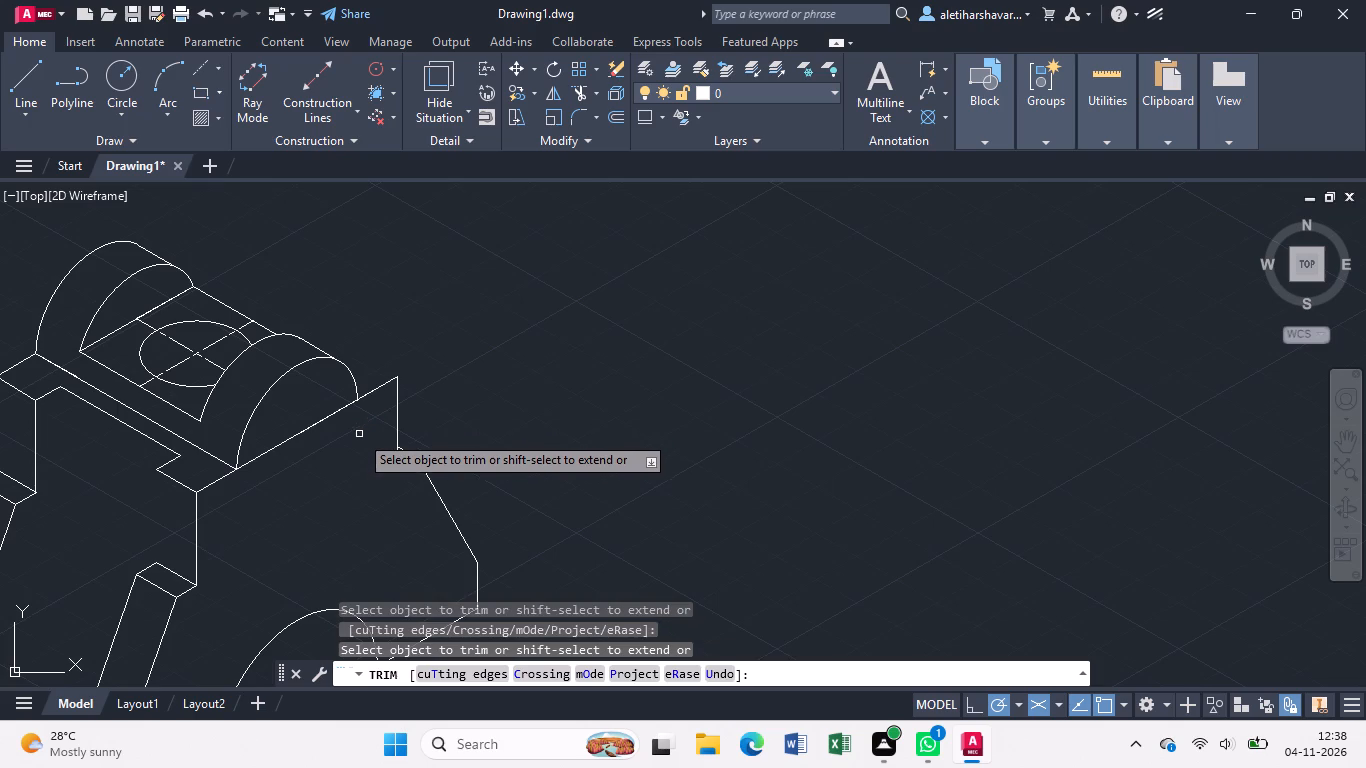
{"action": "key", "text": "Escape"}
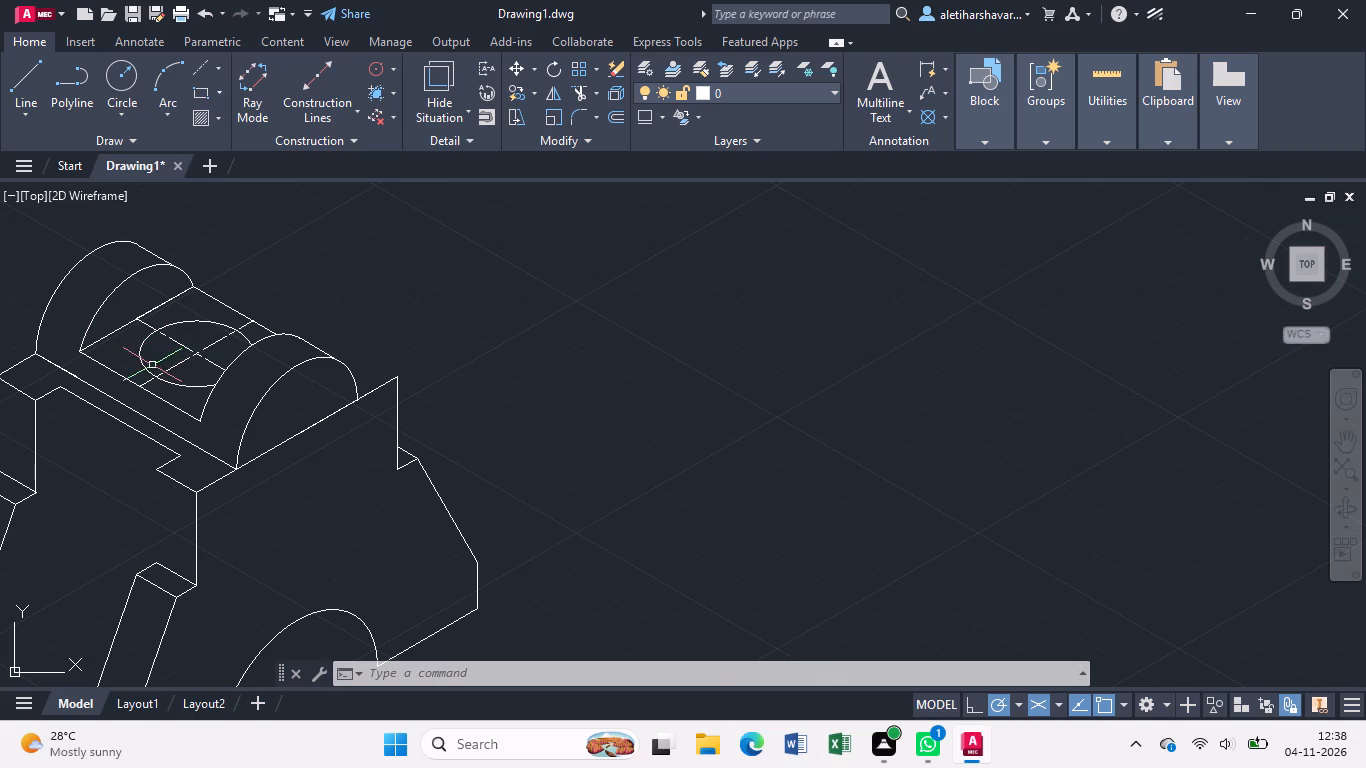
Draw a vertical line about 20 units long from the notch's near outer top corner down to the ledge corner below.
{"action": "scroll", "coordinate": [110, 391], "scroll_direction": "down", "scroll_amount": 1}
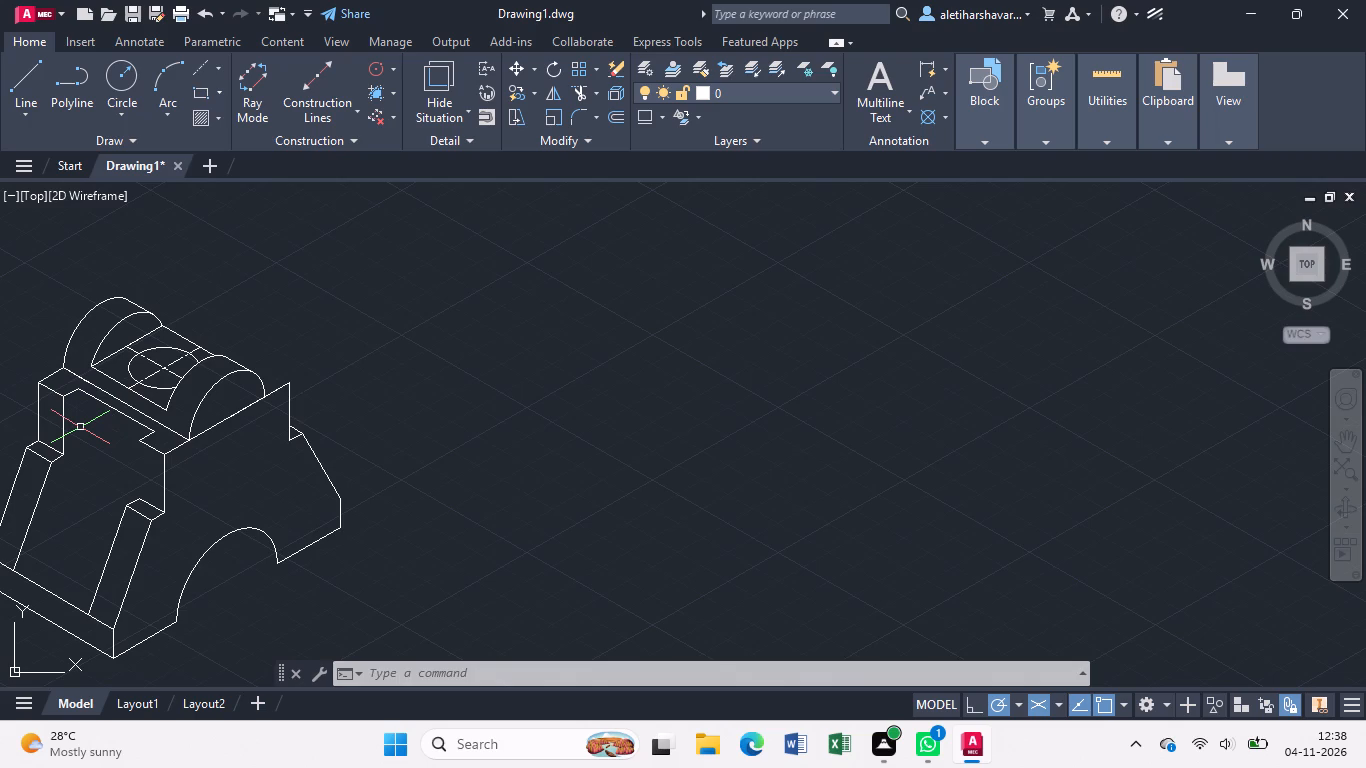
{"action": "middle_click_drag", "start_coordinate": [79, 429], "coordinate": [267, 388]}
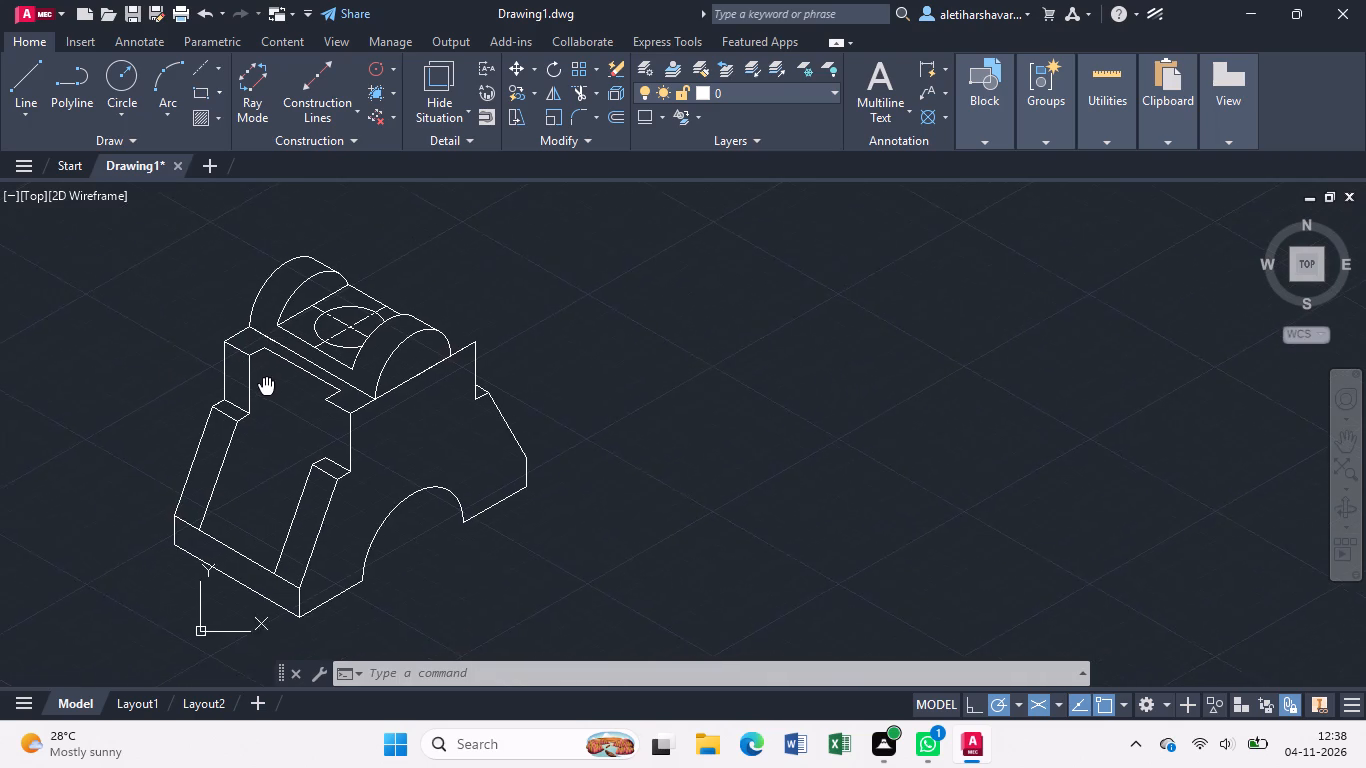
{"action": "middle_click_drag", "start_coordinate": [267, 388], "coordinate": [292, 375]}
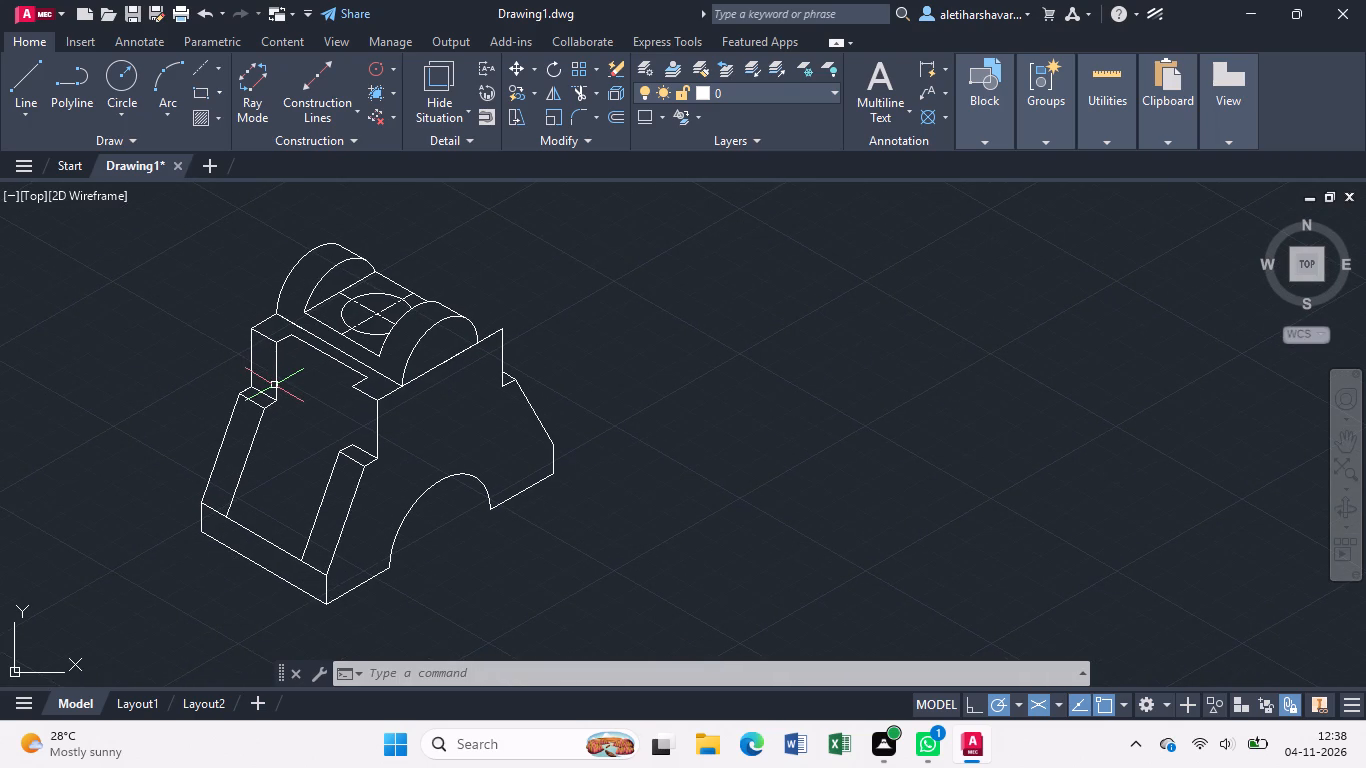
{"action": "key", "text": "l"}
{"action": "key", "text": "Return"}
{"action": "scroll", "coordinate": [307, 425], "scroll_direction": "up", "scroll_amount": 1}
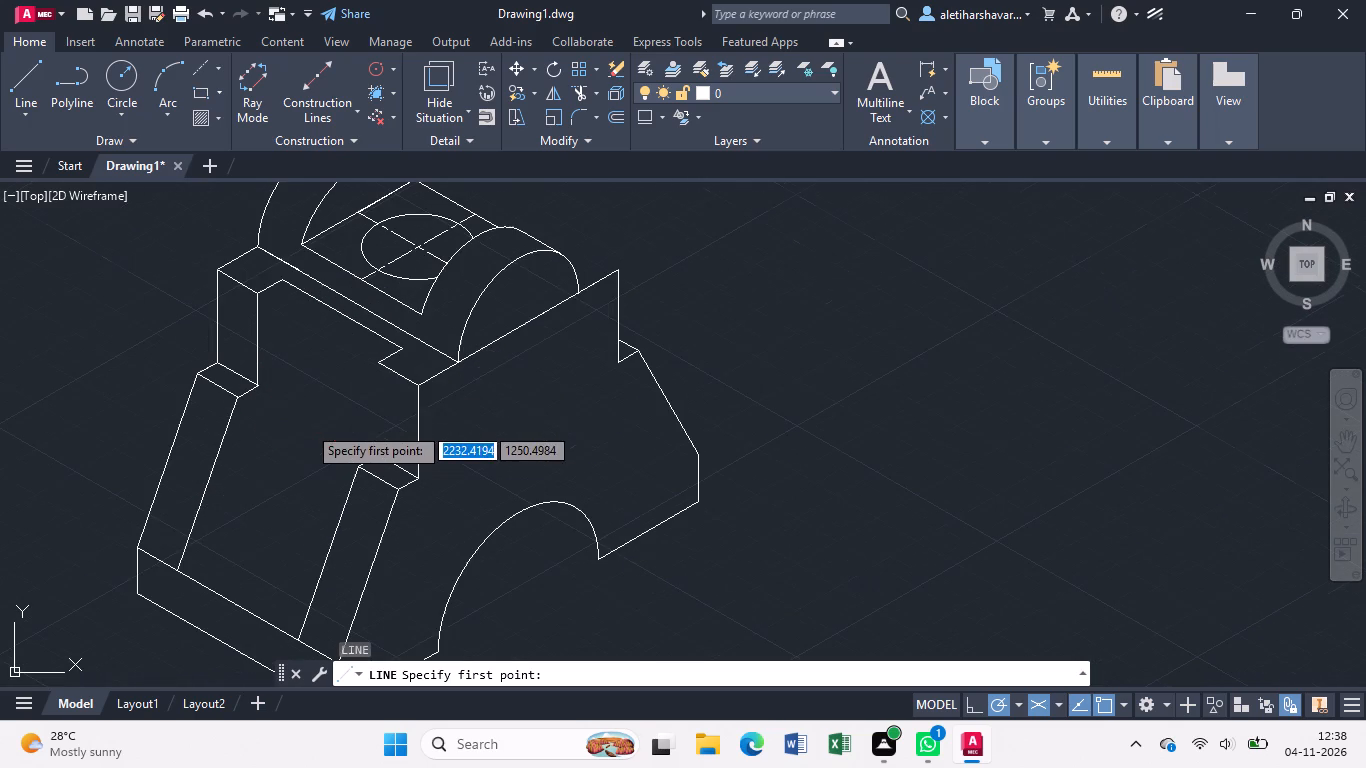
{"action": "left_click", "coordinate": [377, 362]}
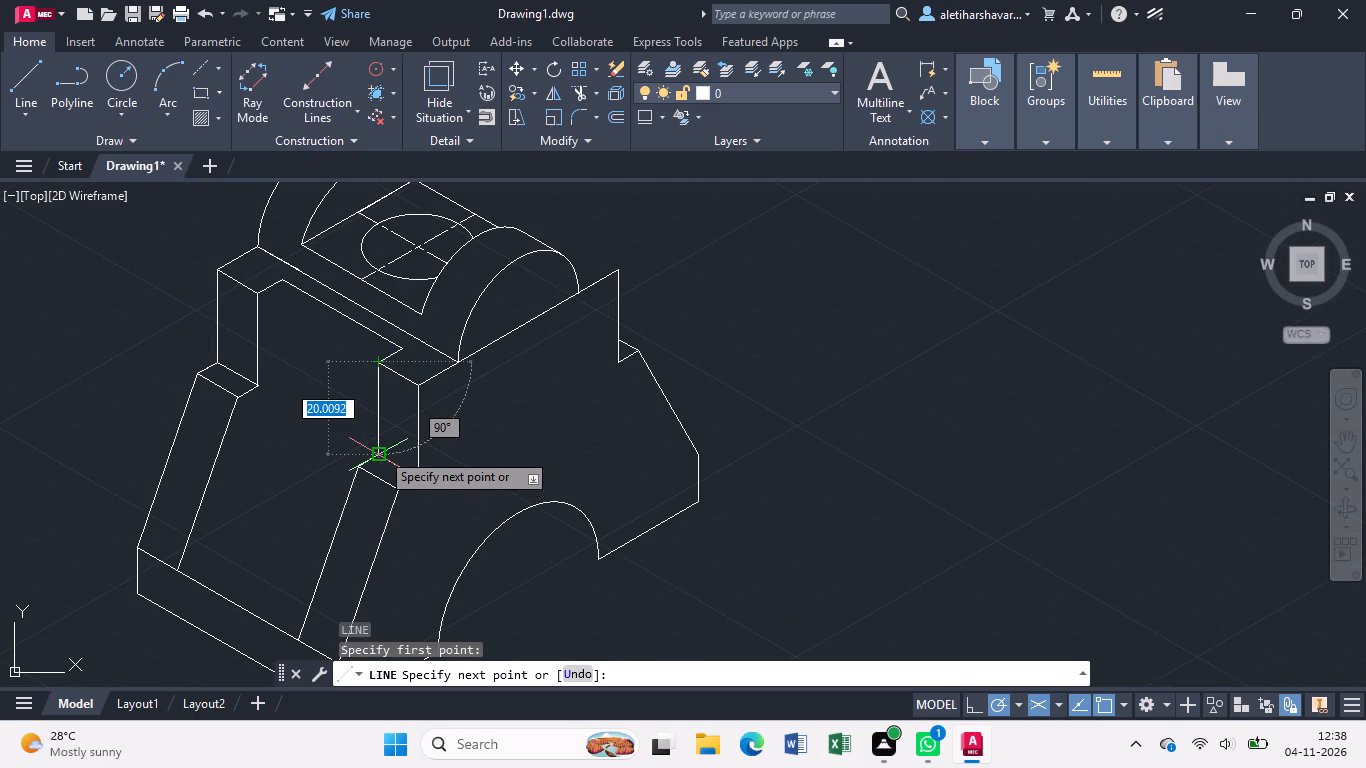
{"action": "left_click", "coordinate": [380, 451]}
{"action": "key", "text": "Escape"}
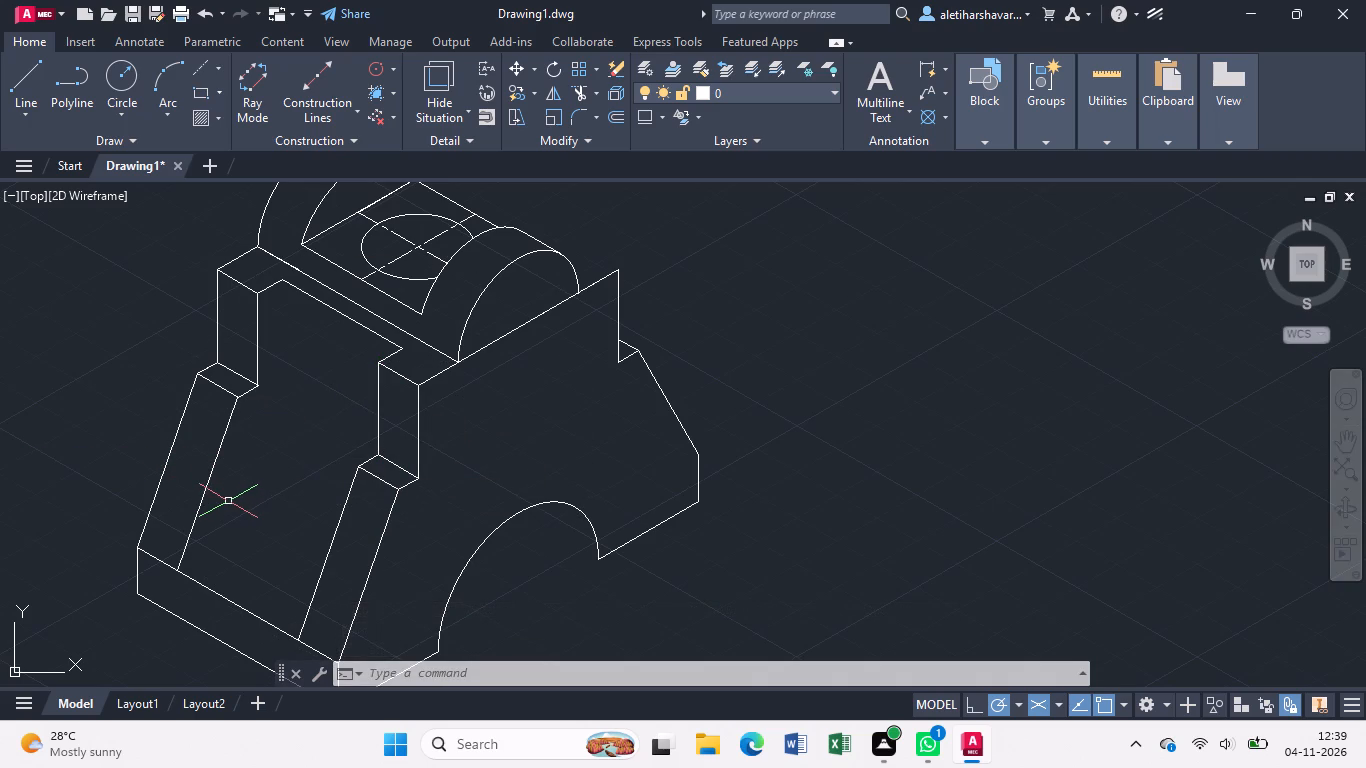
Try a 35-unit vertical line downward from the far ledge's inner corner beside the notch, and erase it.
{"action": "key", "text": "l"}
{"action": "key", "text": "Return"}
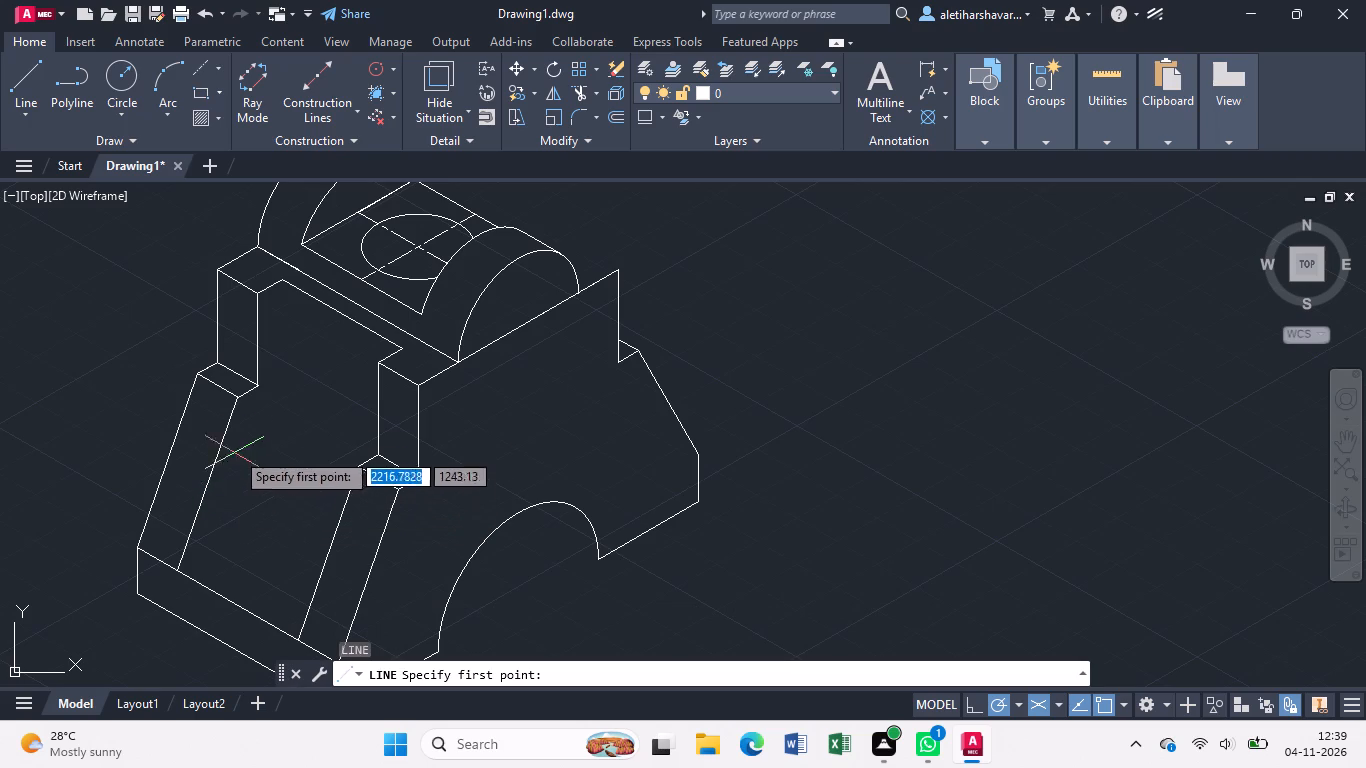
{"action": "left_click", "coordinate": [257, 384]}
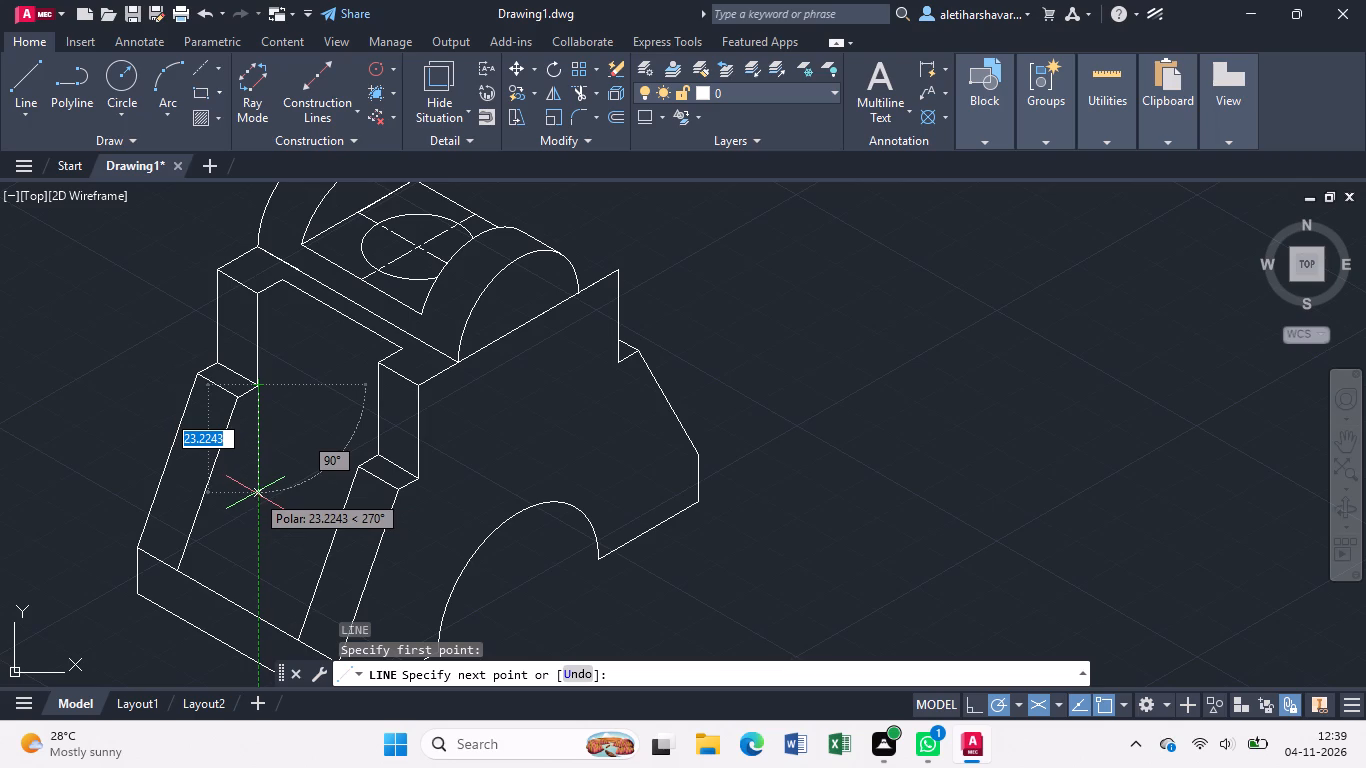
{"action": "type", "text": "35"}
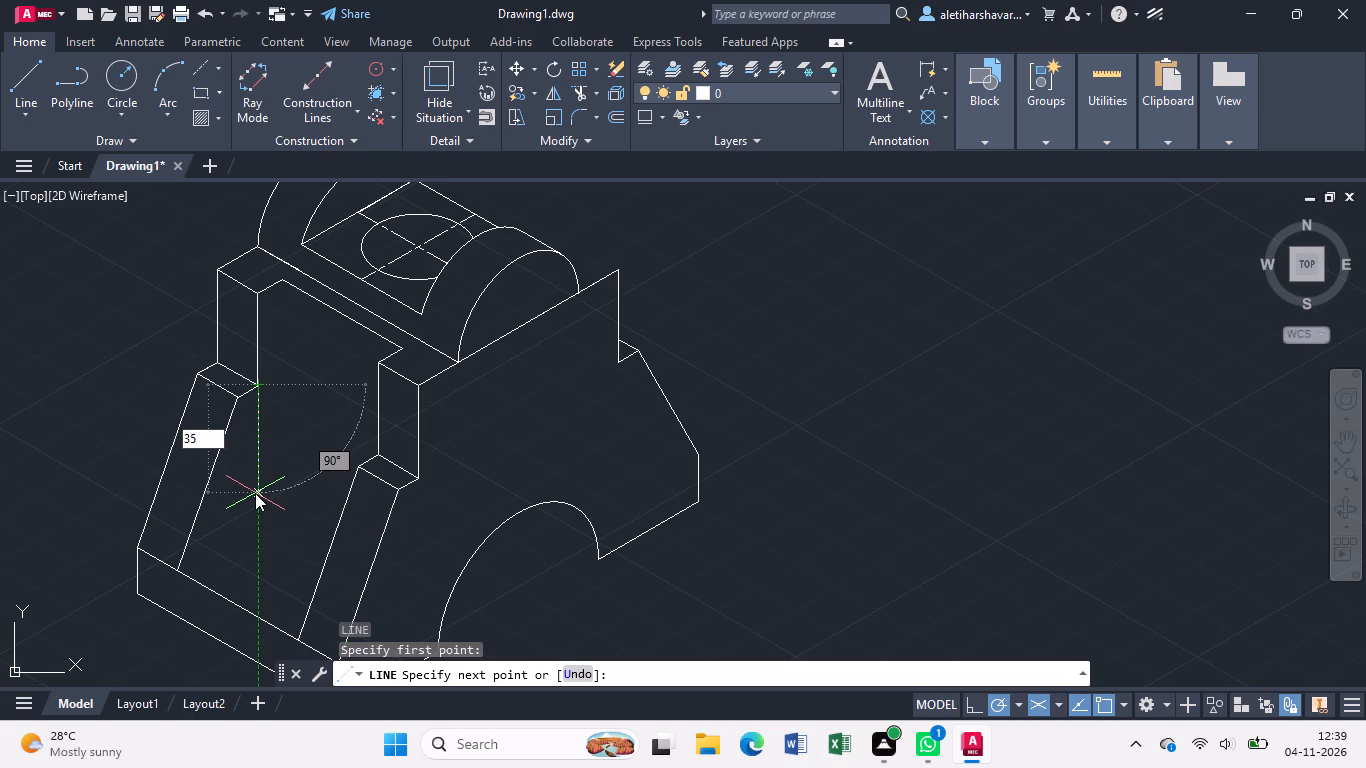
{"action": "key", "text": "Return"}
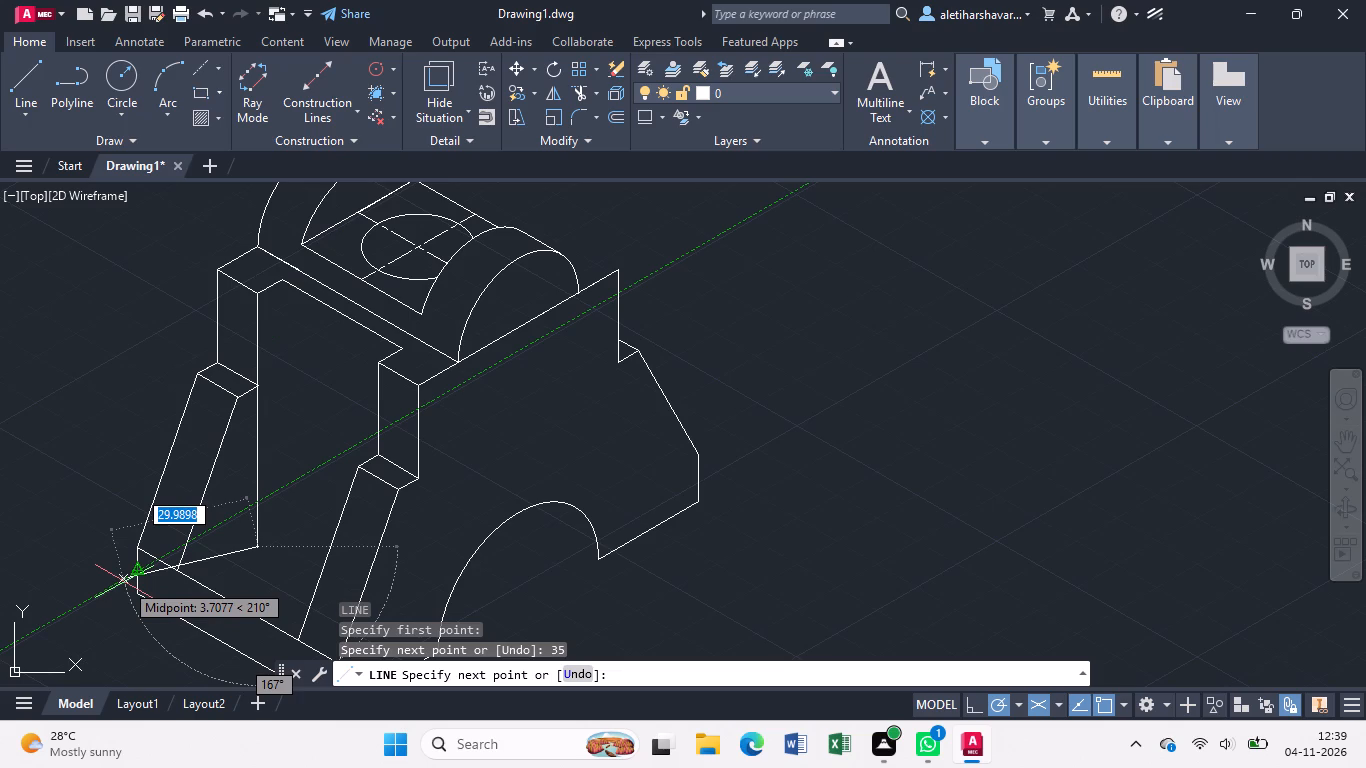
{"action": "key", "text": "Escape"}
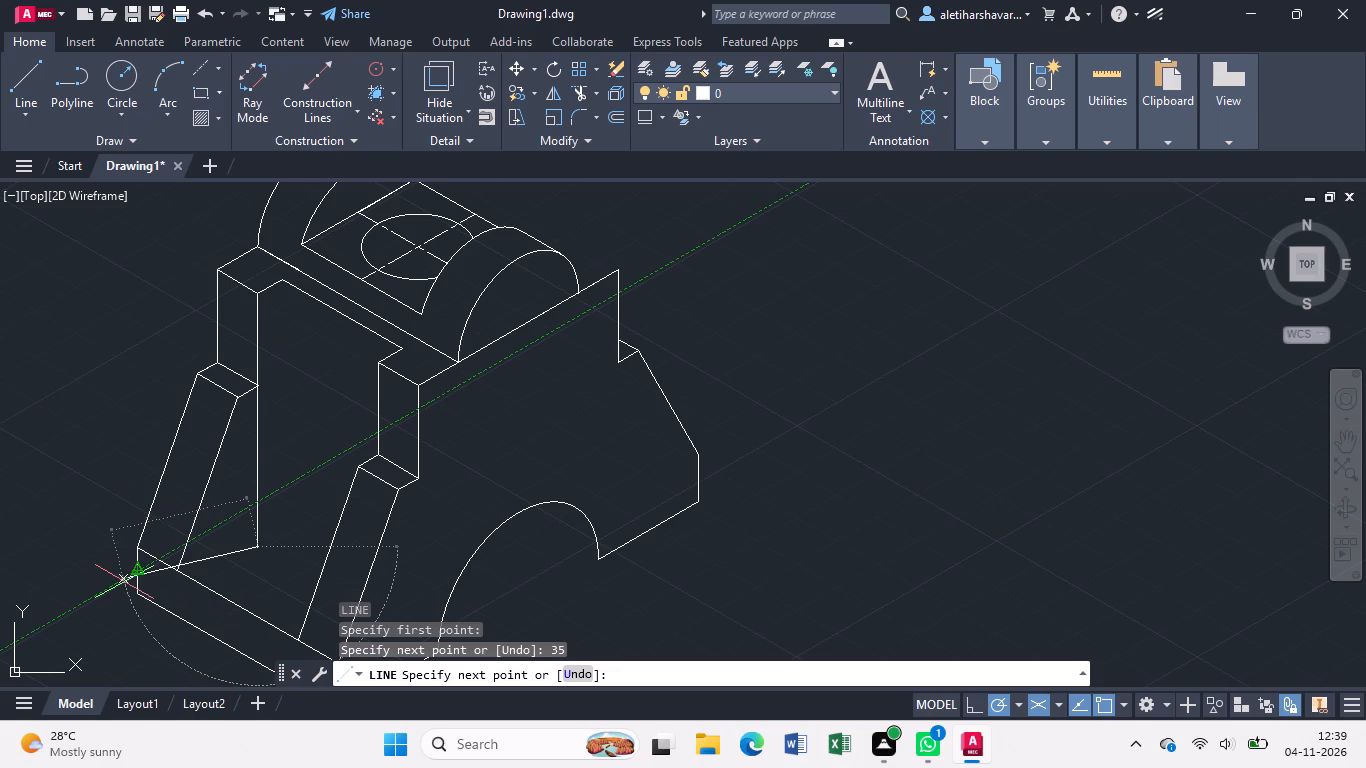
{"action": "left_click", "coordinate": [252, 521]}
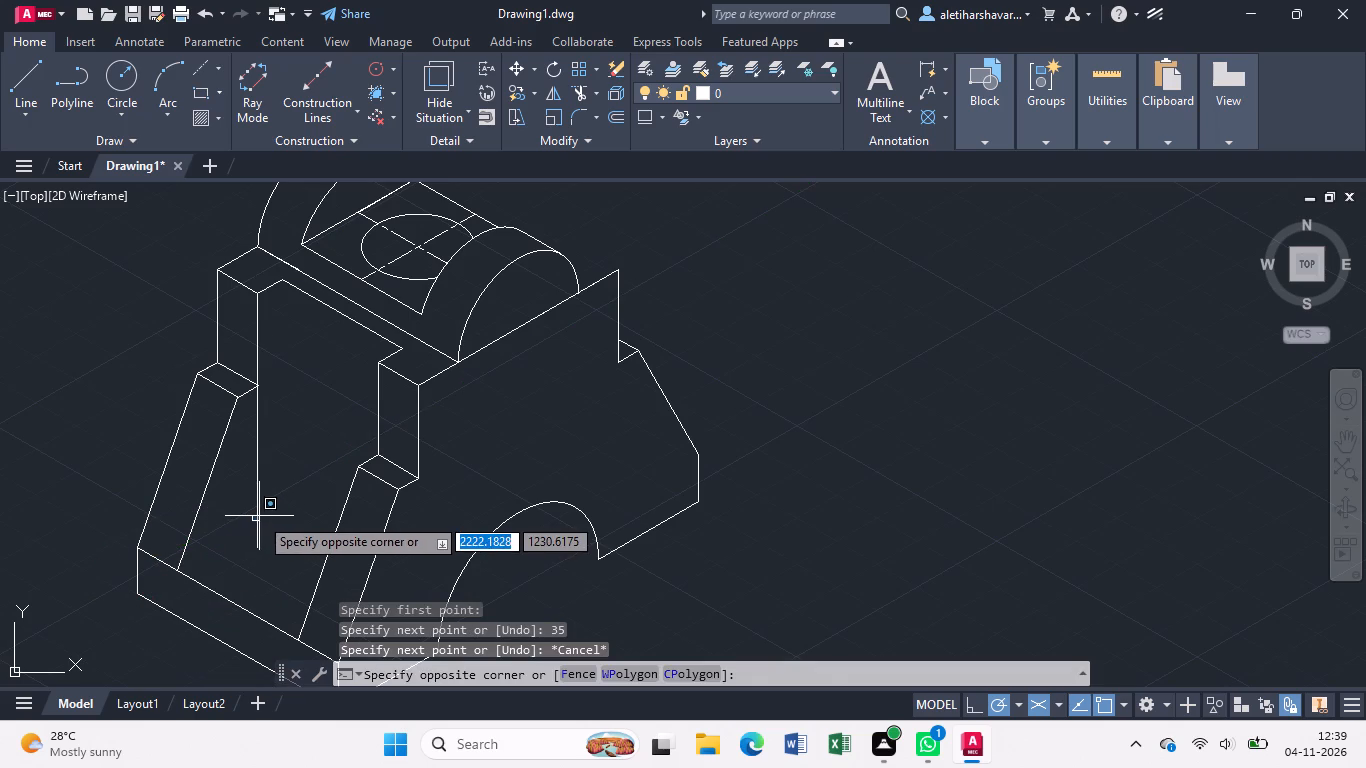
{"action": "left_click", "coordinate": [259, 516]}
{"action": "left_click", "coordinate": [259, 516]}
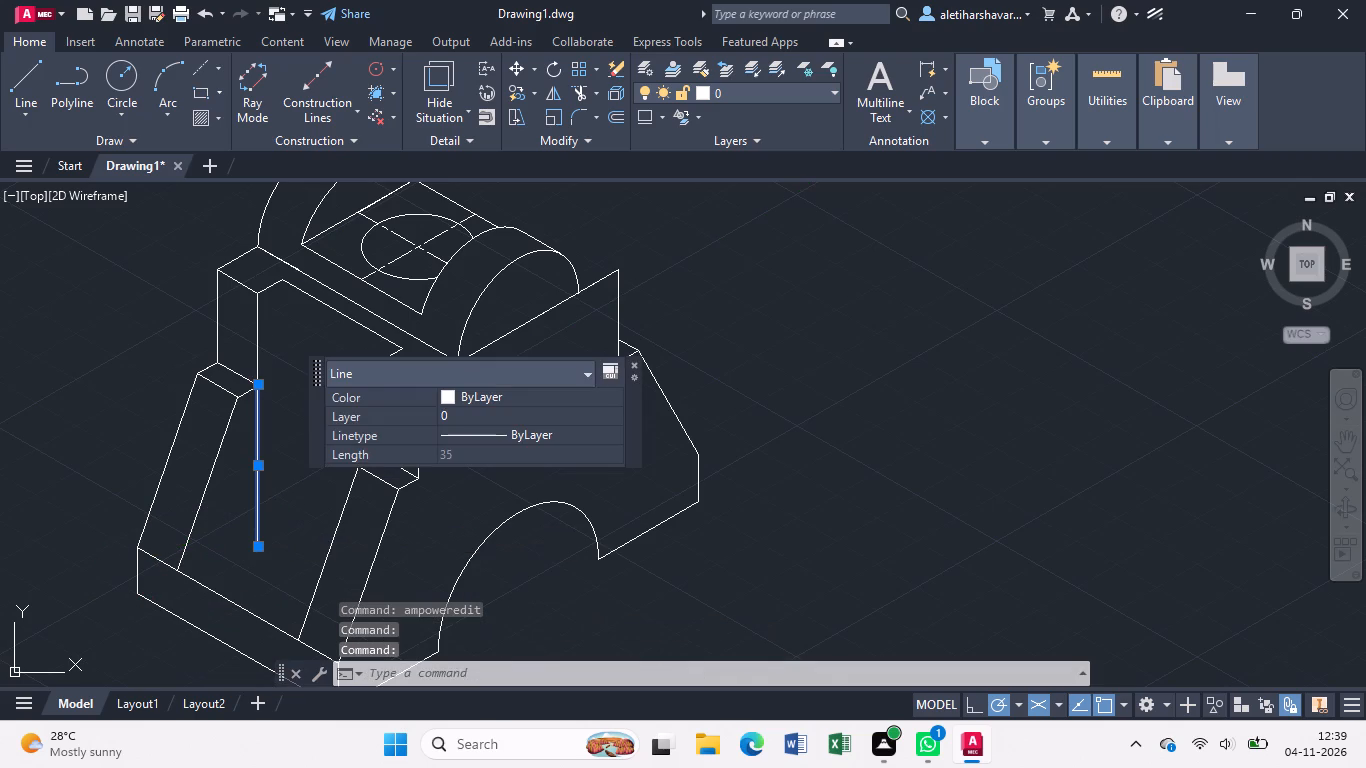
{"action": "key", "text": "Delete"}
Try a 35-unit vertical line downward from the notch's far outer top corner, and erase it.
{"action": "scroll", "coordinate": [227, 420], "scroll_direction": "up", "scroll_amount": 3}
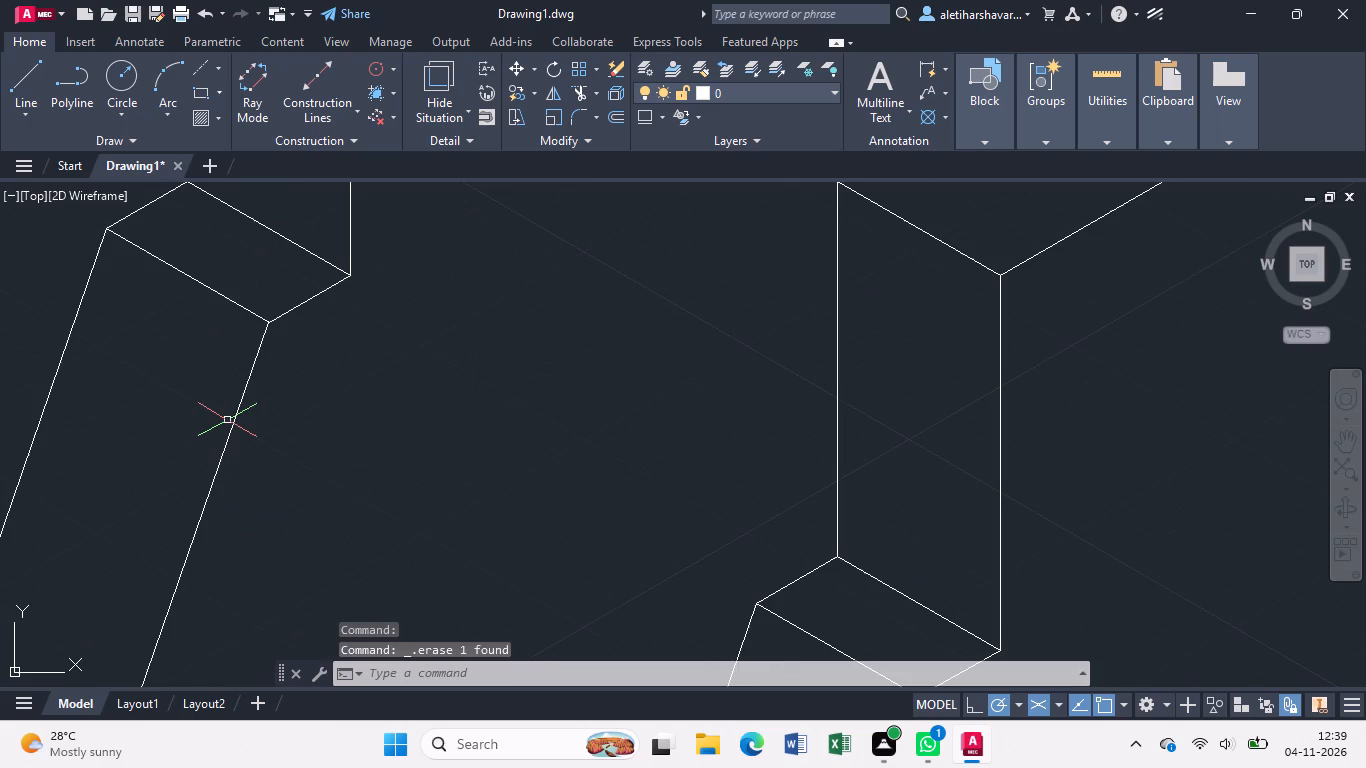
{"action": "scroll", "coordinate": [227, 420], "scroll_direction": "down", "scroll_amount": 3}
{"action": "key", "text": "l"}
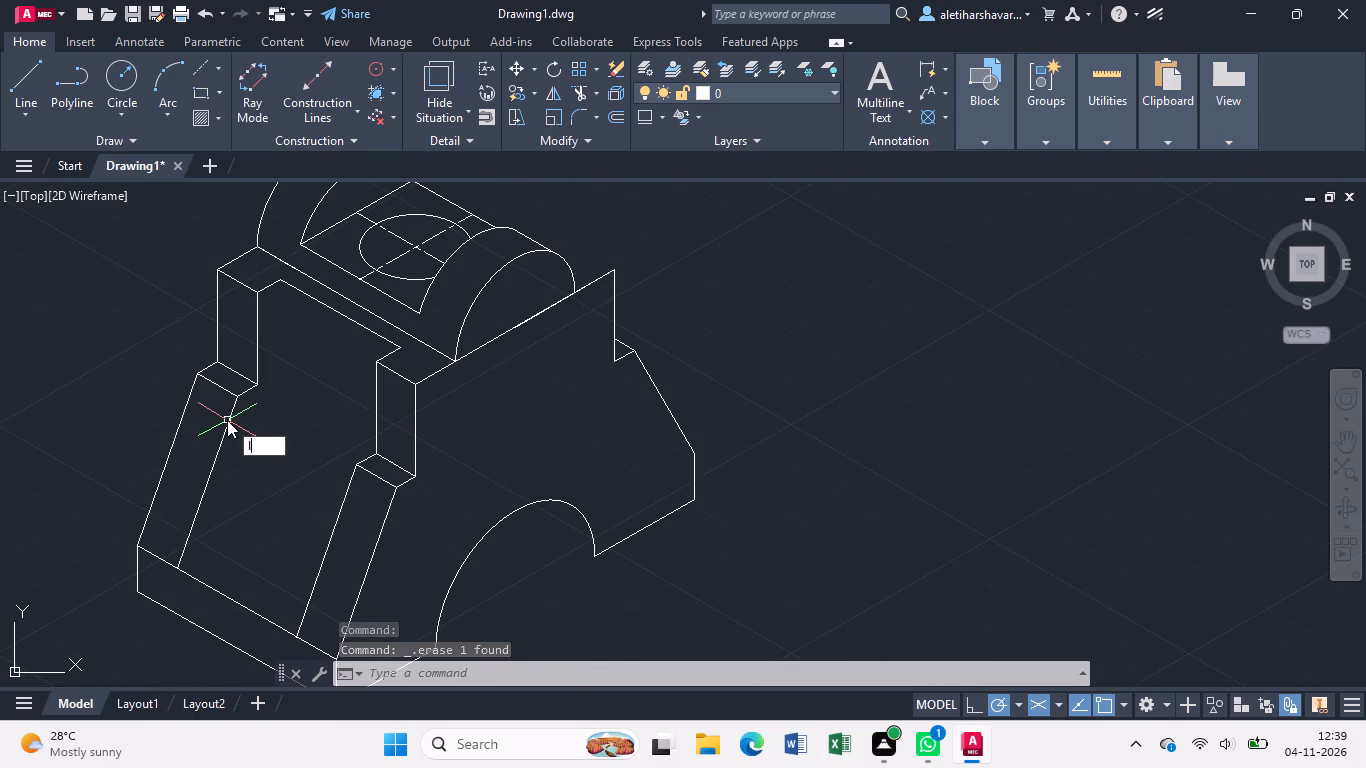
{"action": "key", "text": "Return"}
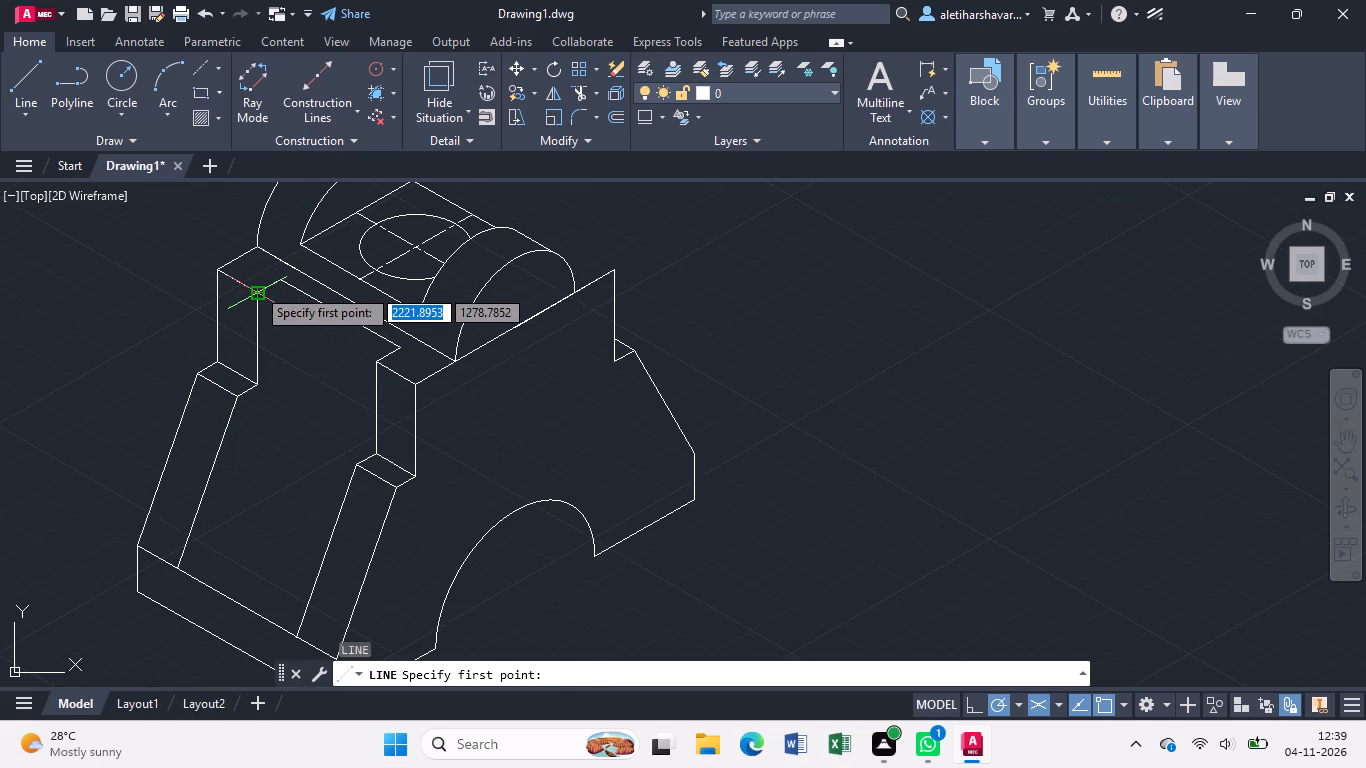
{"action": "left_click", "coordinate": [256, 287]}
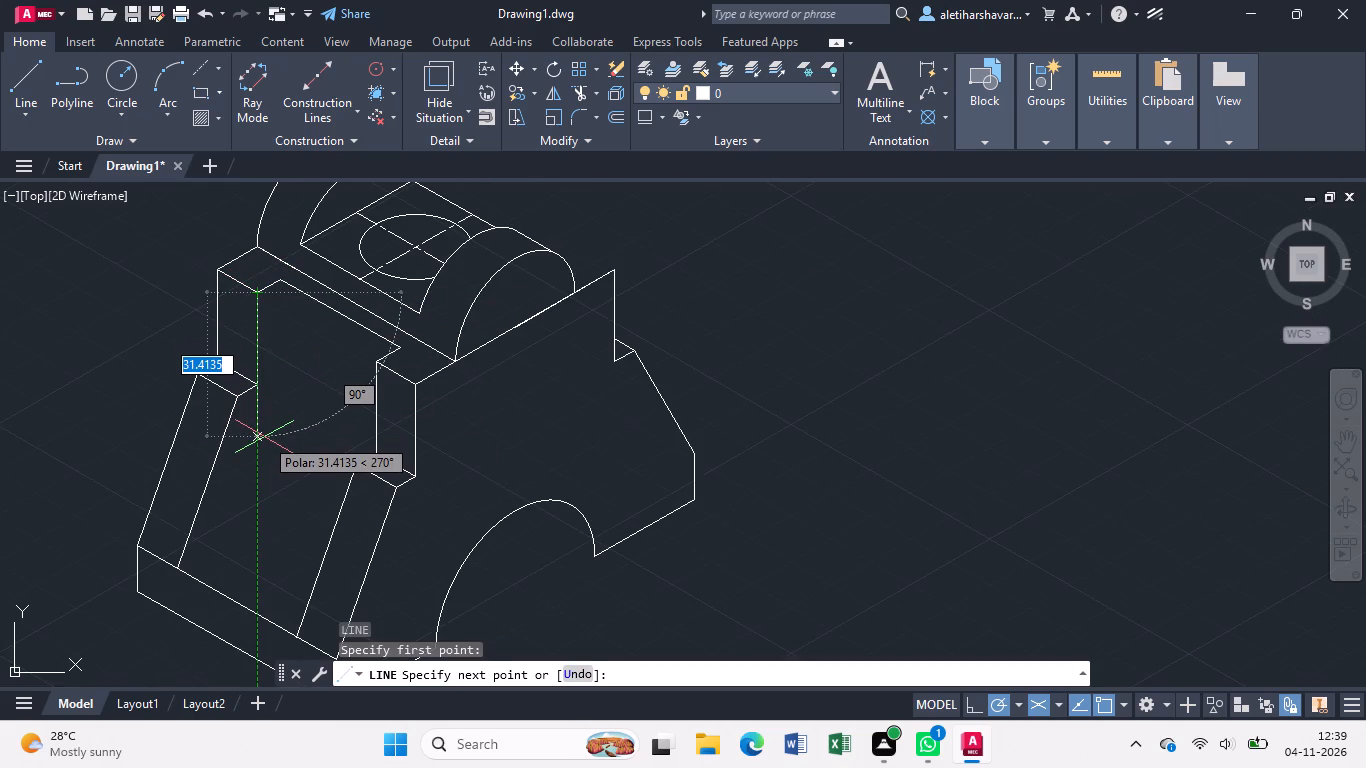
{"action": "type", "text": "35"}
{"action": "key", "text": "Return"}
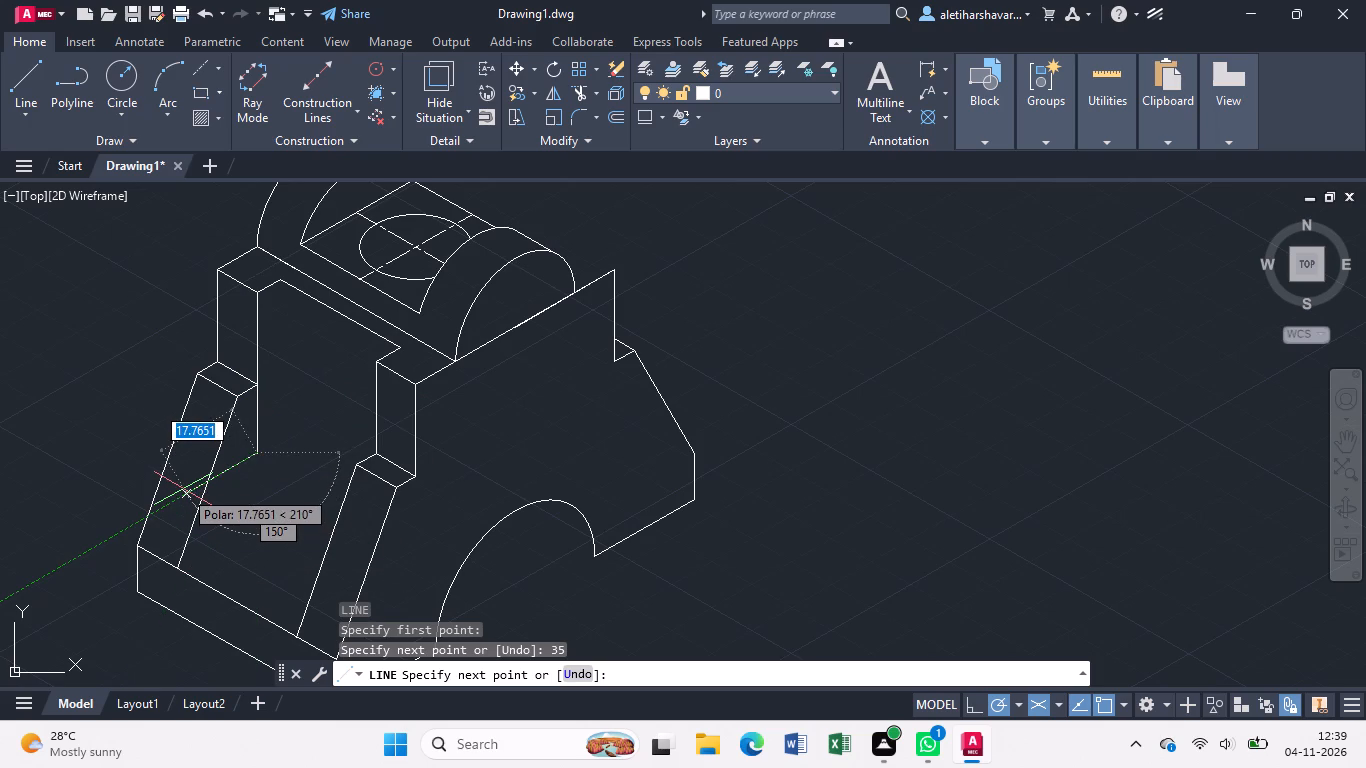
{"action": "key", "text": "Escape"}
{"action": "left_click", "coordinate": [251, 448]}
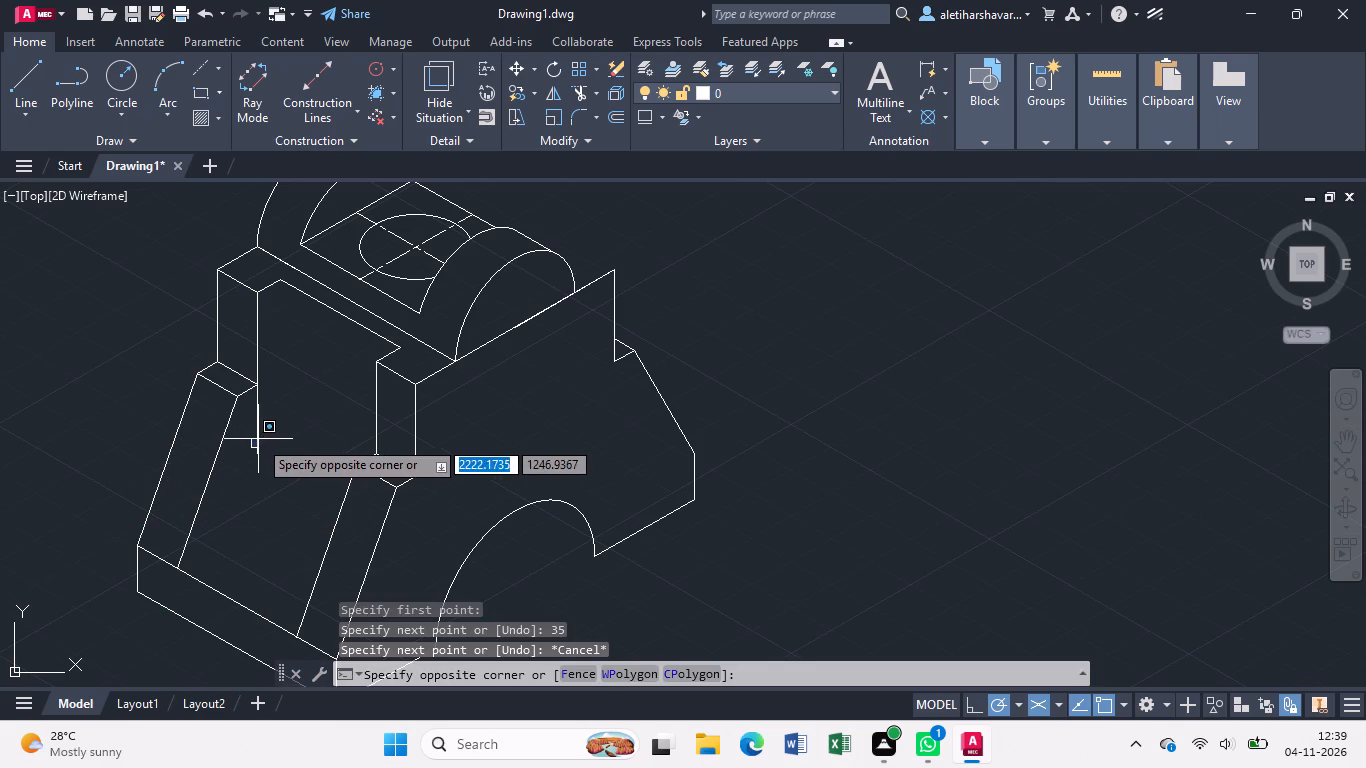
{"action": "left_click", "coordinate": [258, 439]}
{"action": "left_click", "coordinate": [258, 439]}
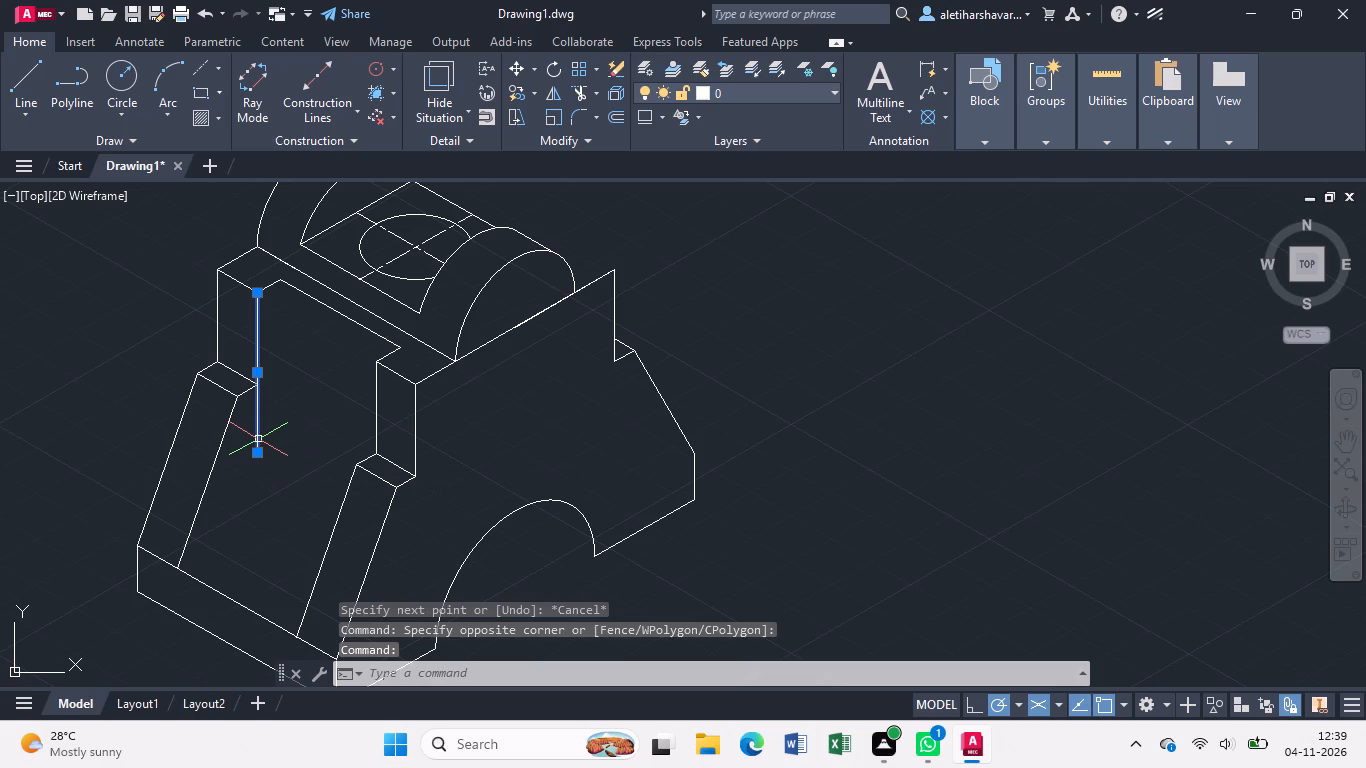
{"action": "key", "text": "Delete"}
Draw a 35-unit vertical line down from the notch's far inner top corner, continuing about 24 units at 210° past the sloped edge.
{"action": "key", "text": "l"}
{"action": "key", "text": "Return"}
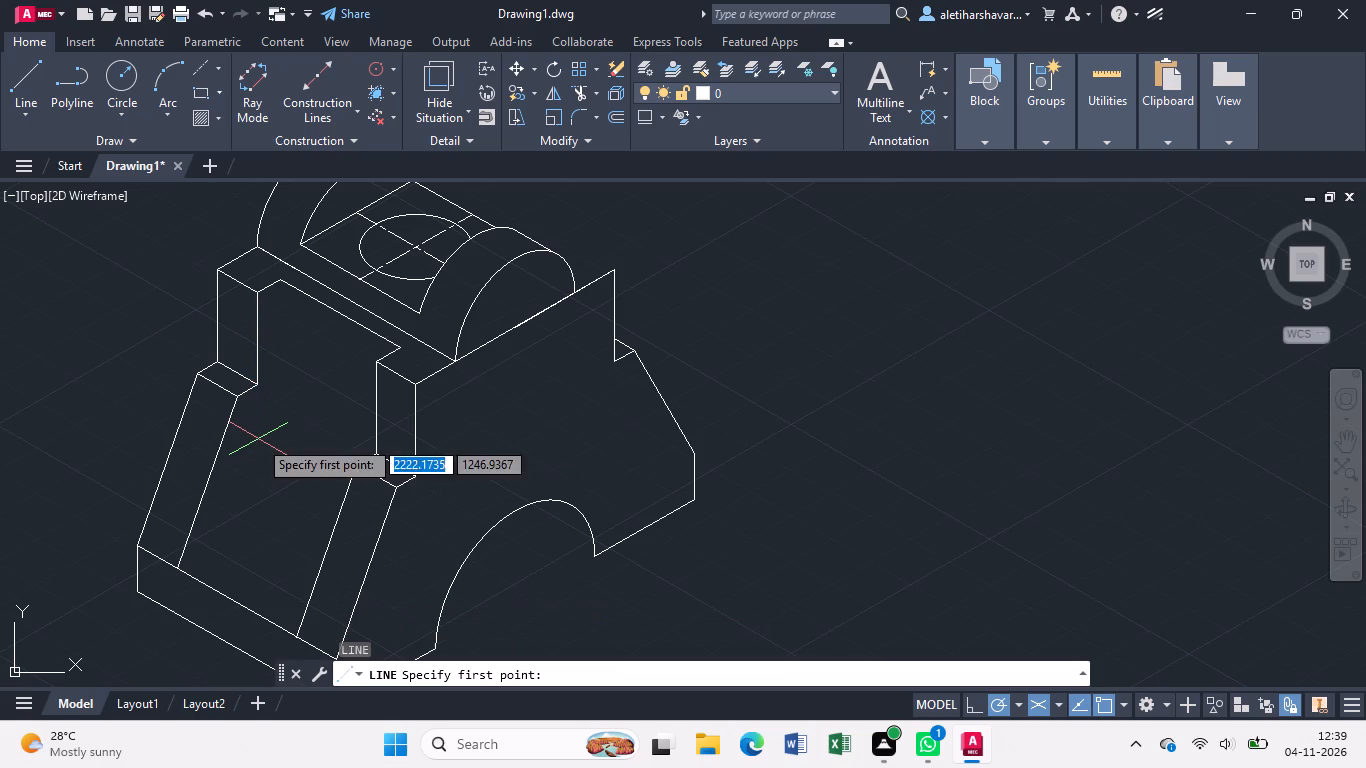
{"action": "left_click", "coordinate": [283, 277]}
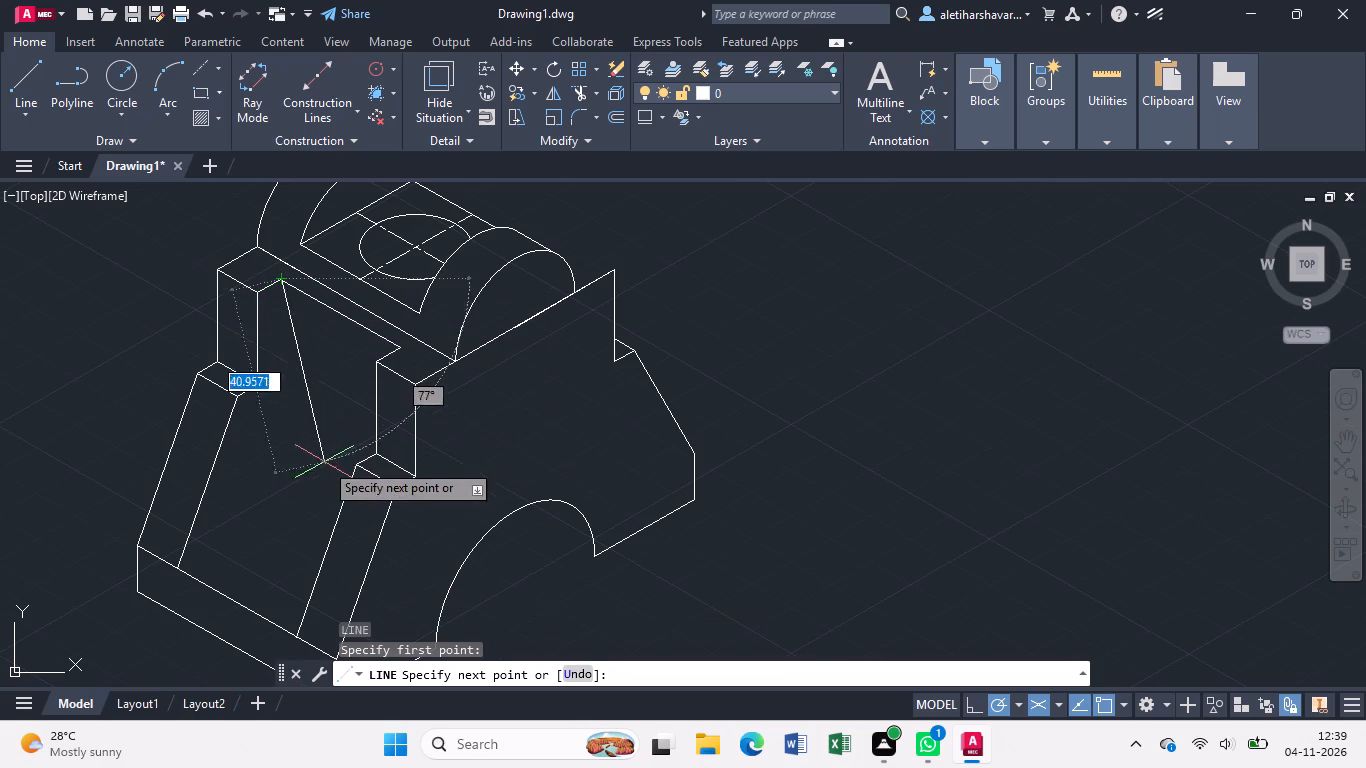
{"action": "type", "text": "35"}
{"action": "key", "text": "Return"}
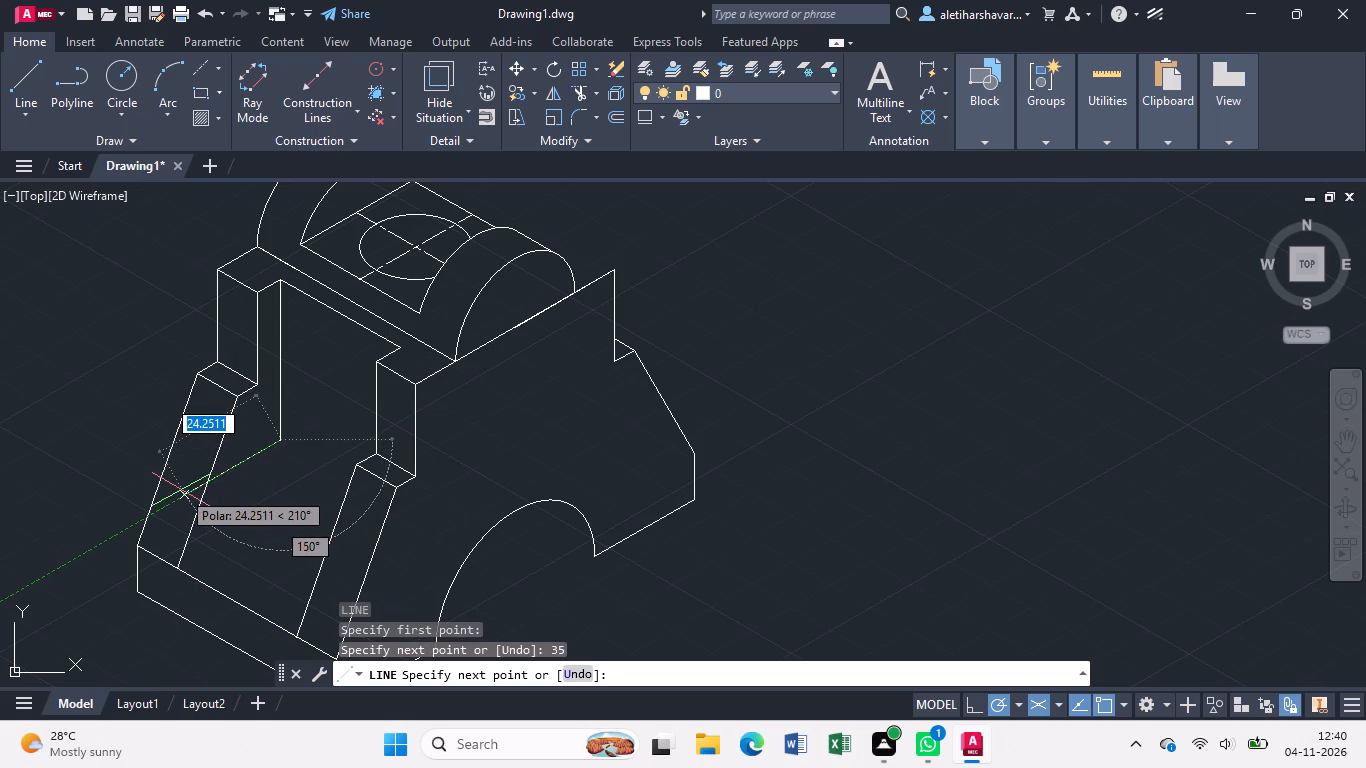
{"action": "left_click", "coordinate": [181, 489]}
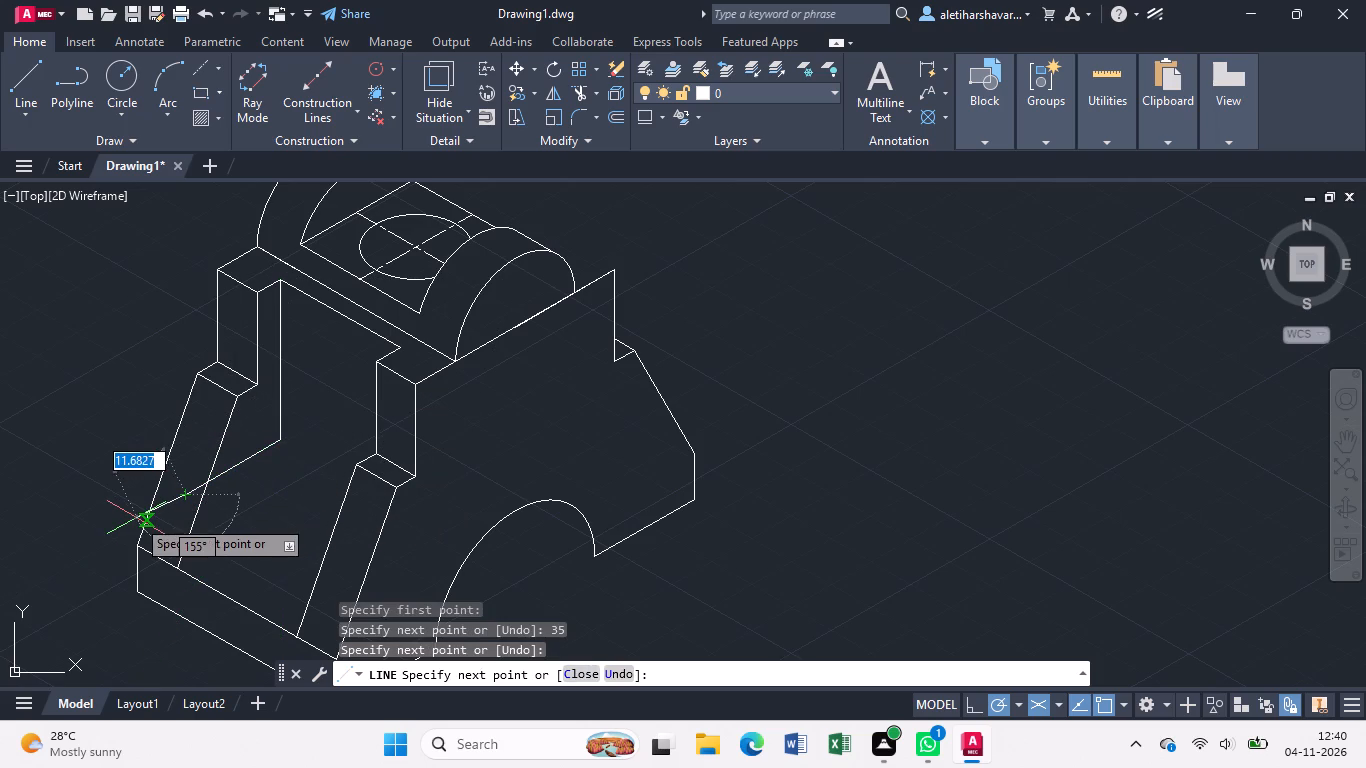
{"action": "key", "text": "Escape"}
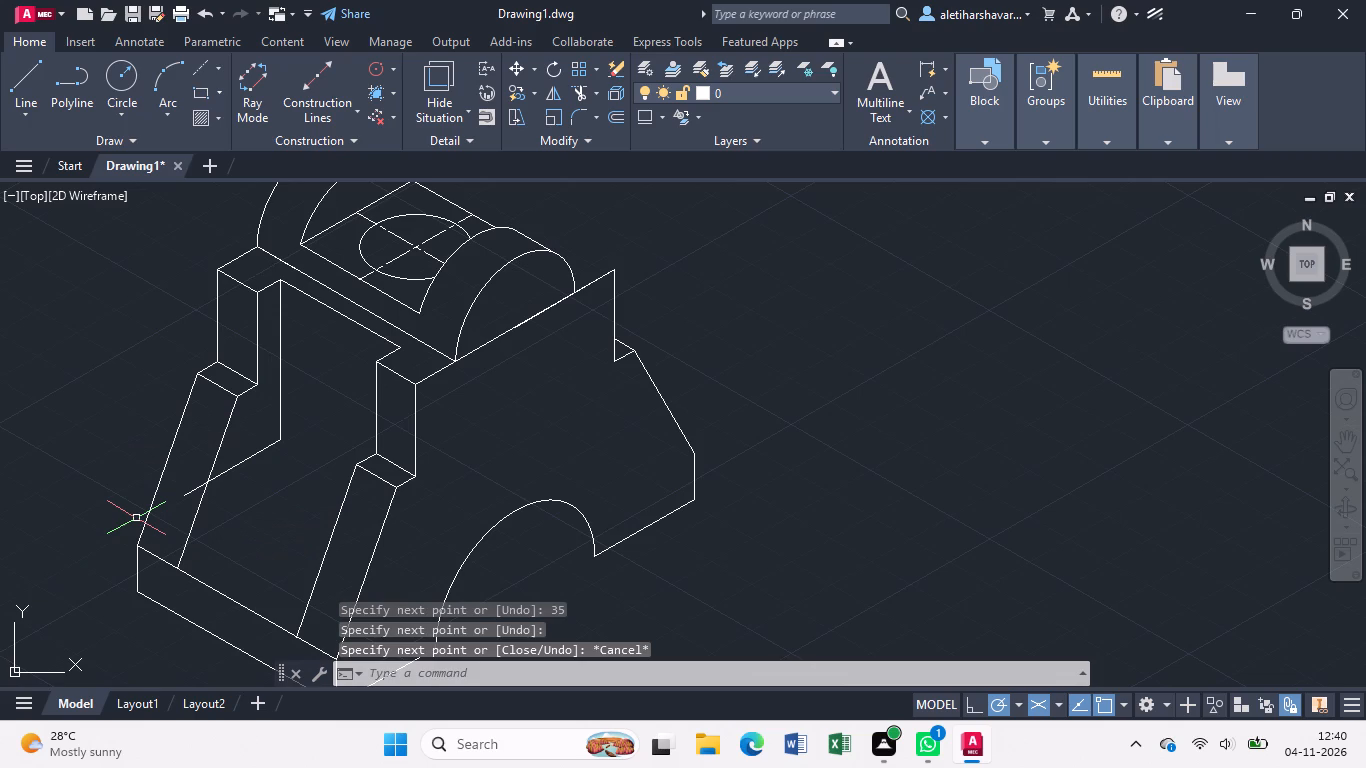
Trim the part of the notch floor line that extends beyond the far sloped edge.
{"action": "type", "text": "tr"}
{"action": "key", "text": "Return"}
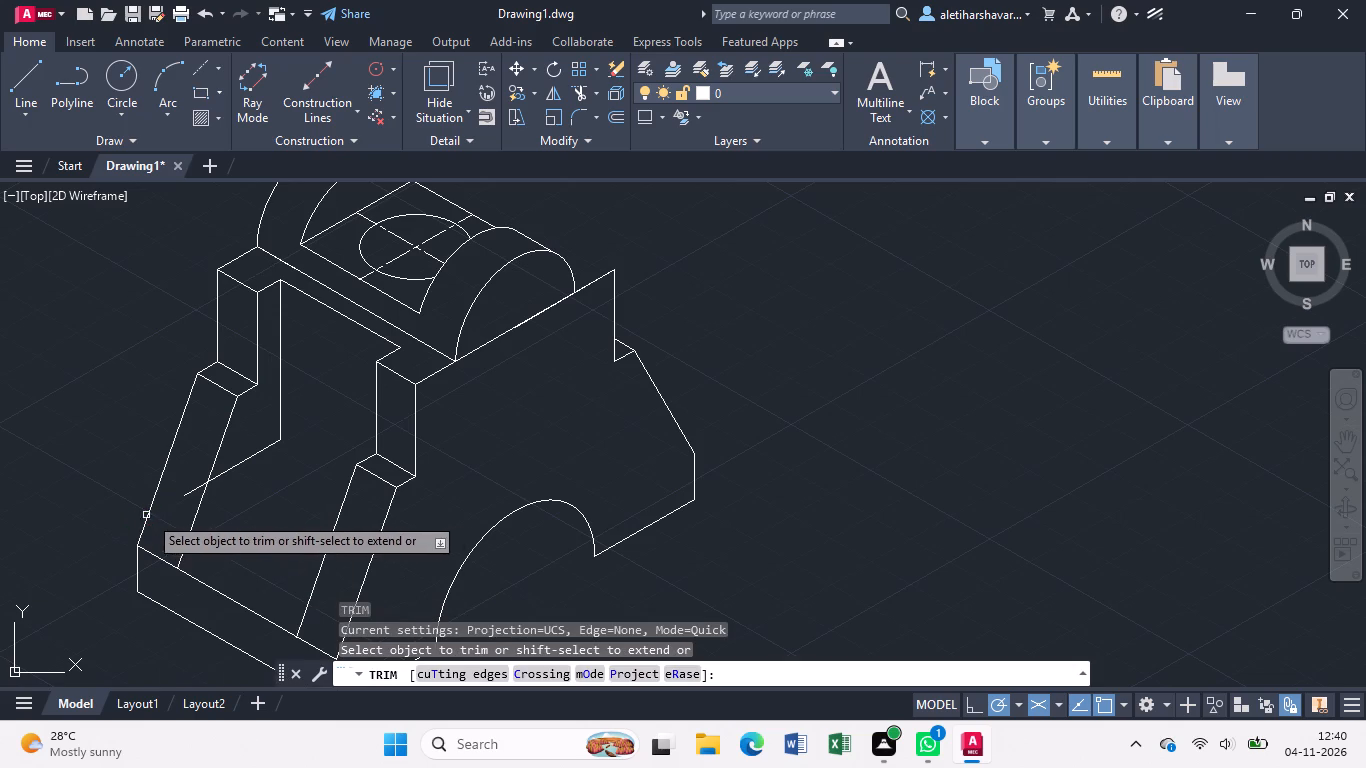
{"action": "left_click", "coordinate": [193, 489]}
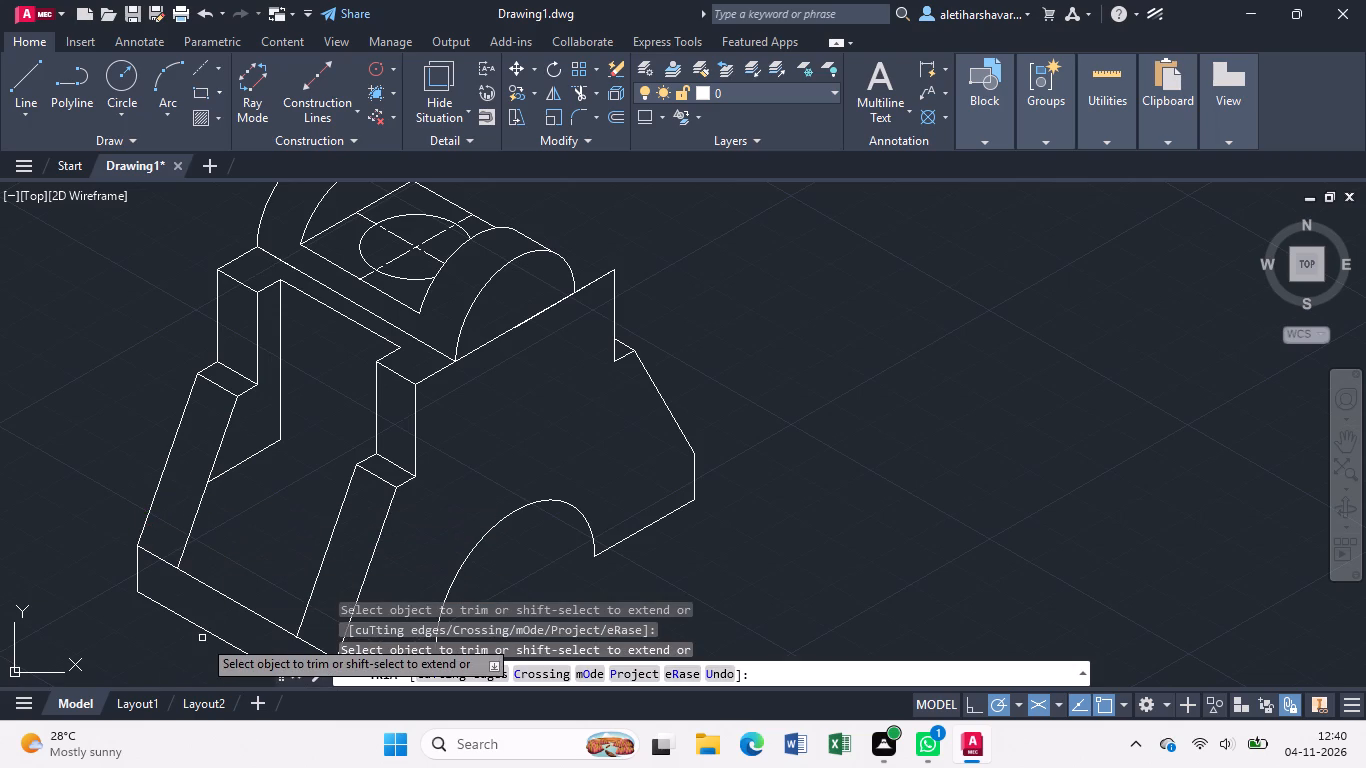
{"action": "key", "text": "Escape"}
Draw the notch floor's front edge from the far sloped edge at 330°, and trim its excess at the near sloped edge.
{"action": "key", "text": "l"}
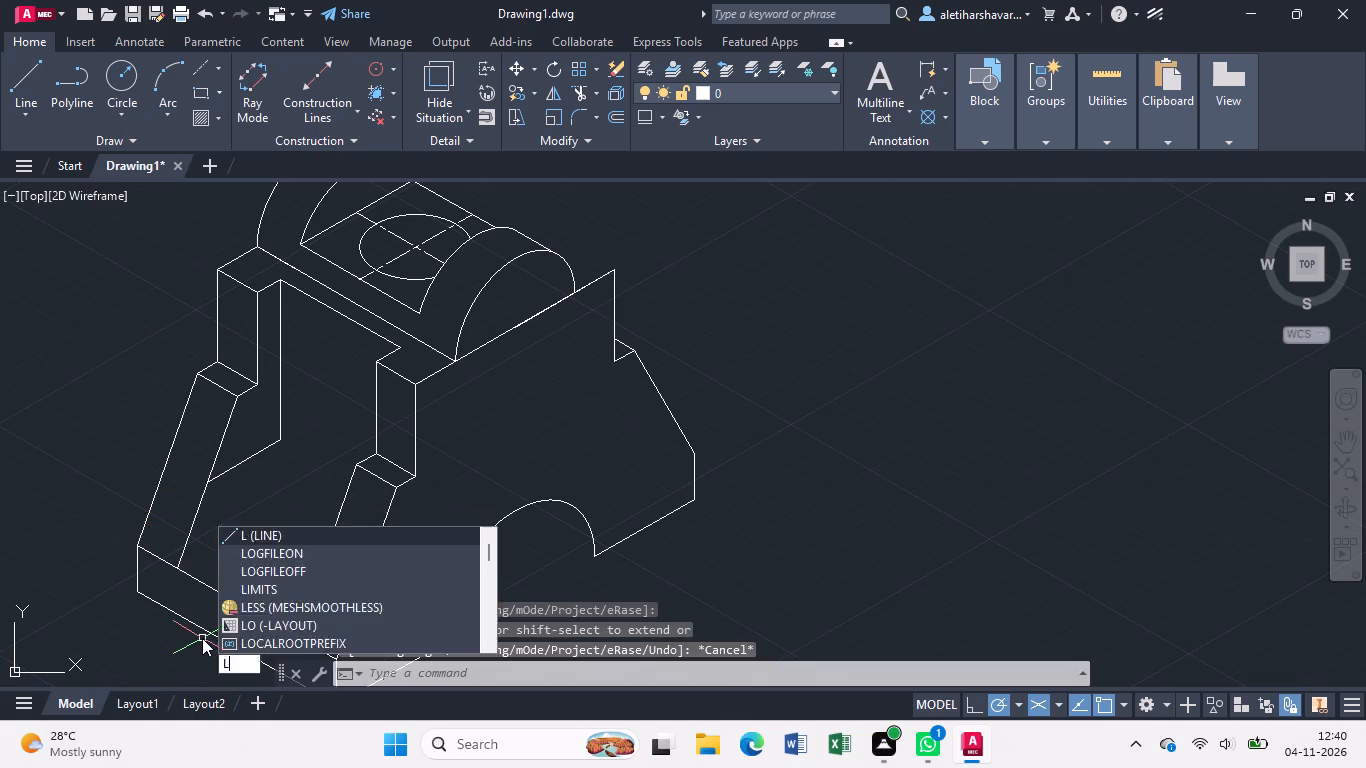
{"action": "key", "text": "Return"}
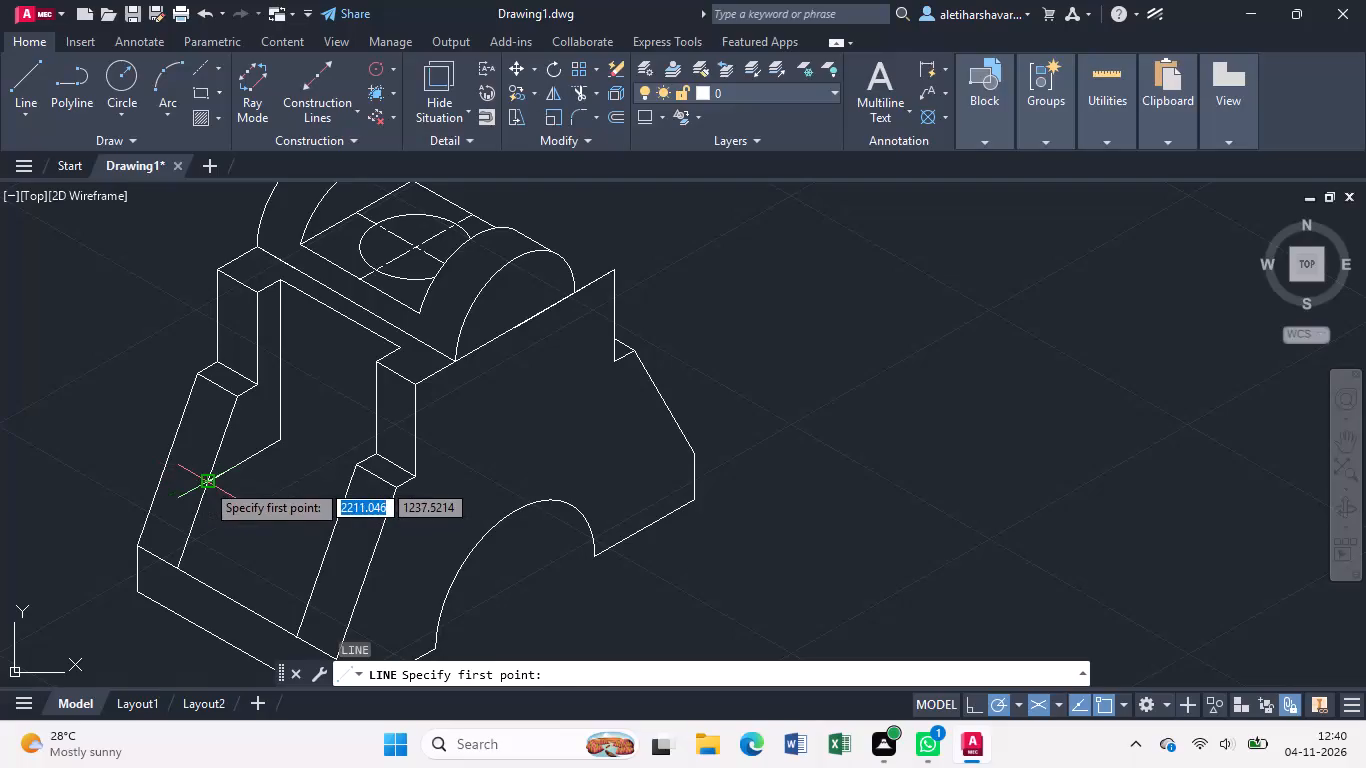
{"action": "left_click", "coordinate": [205, 482]}
{"action": "left_click", "coordinate": [349, 563]}
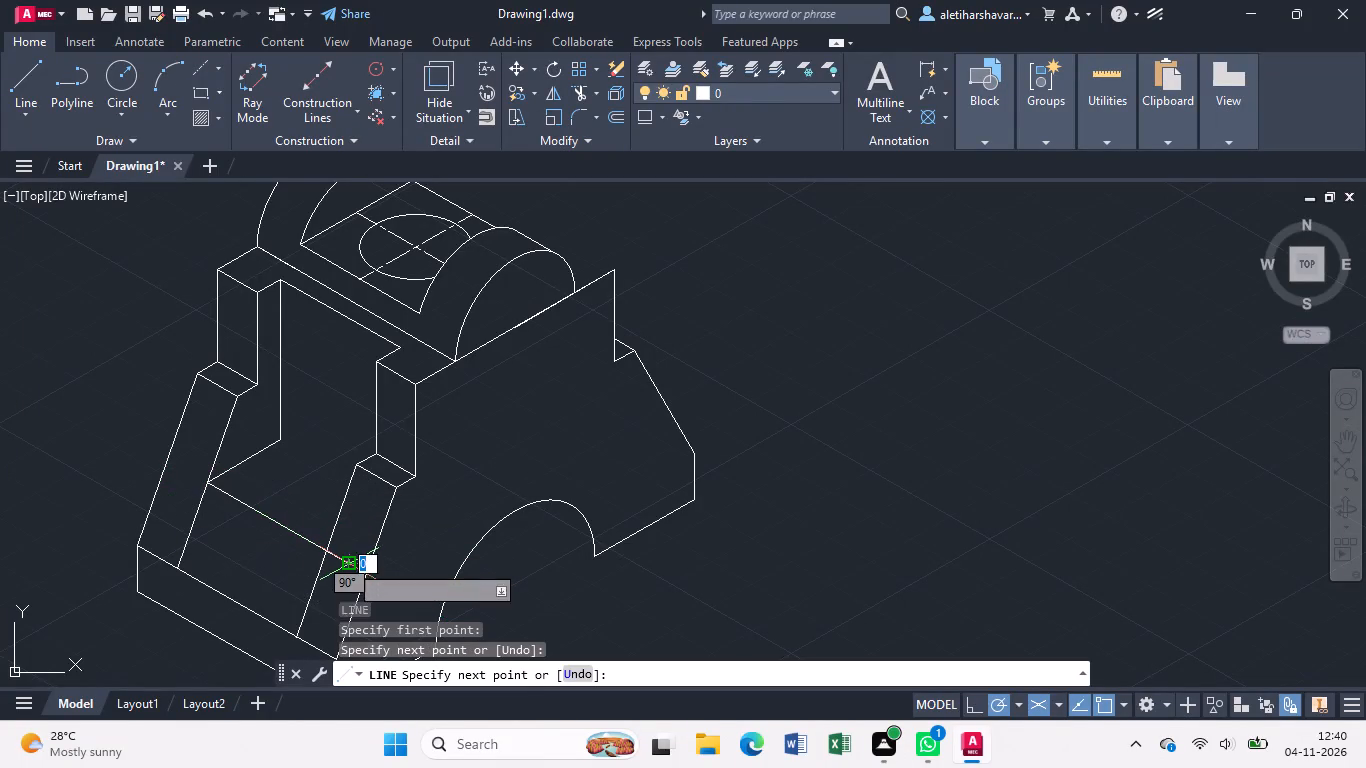
{"action": "key", "text": "Escape"}
{"action": "type", "text": "tr"}
{"action": "key", "text": "Return"}
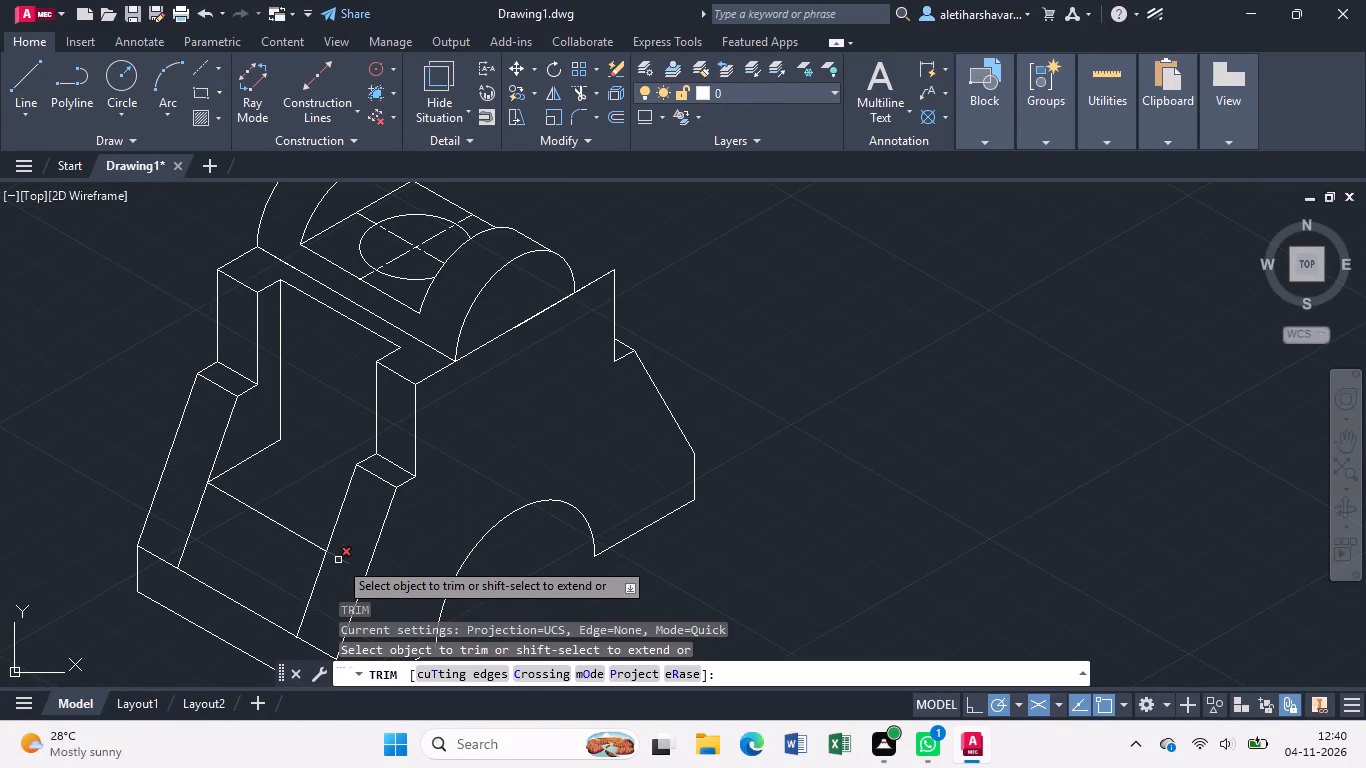
{"action": "left_click", "coordinate": [338, 560]}
{"action": "key", "text": "Escape"}
Draw the notch floor's back edge about 33 units at 330° from the inner vertical's bottom, and trim it at the near sloped edge.
{"action": "key", "text": "l"}
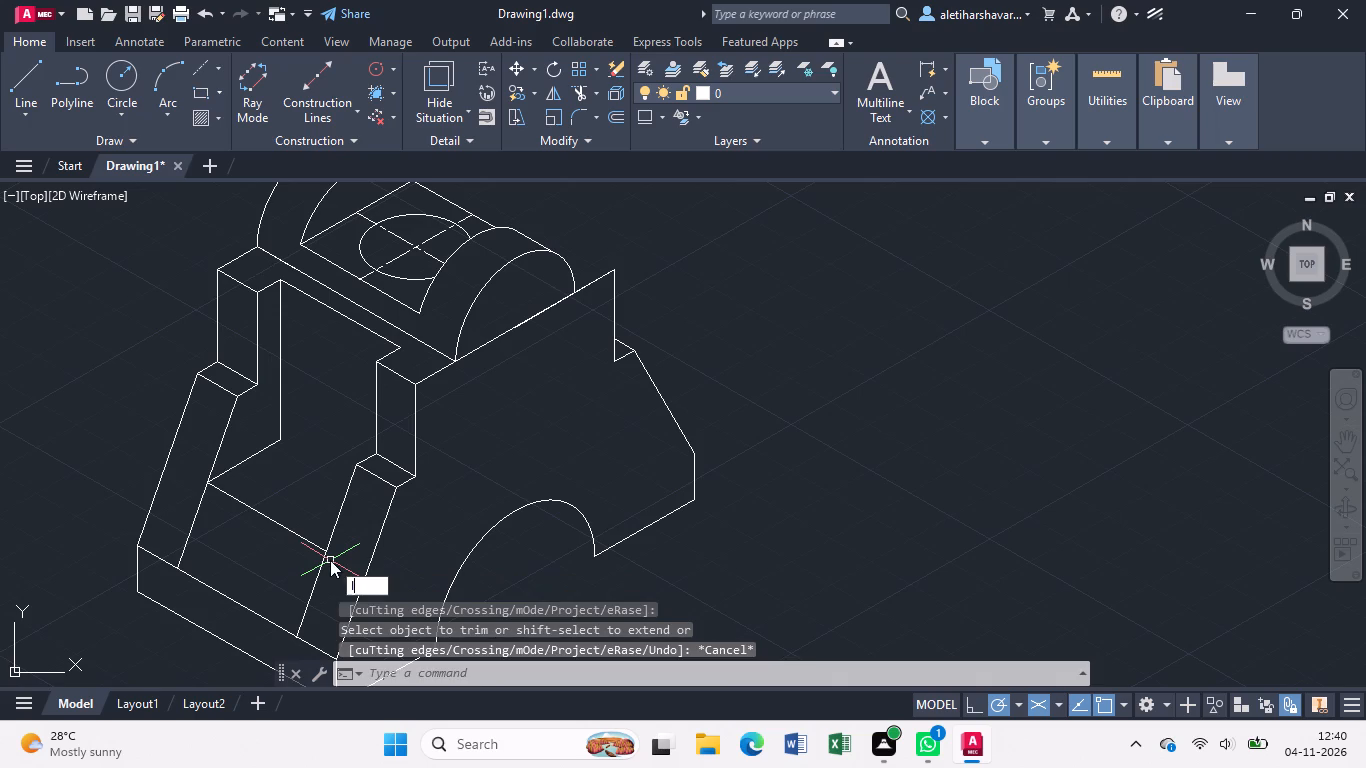
{"action": "key", "text": "Return"}
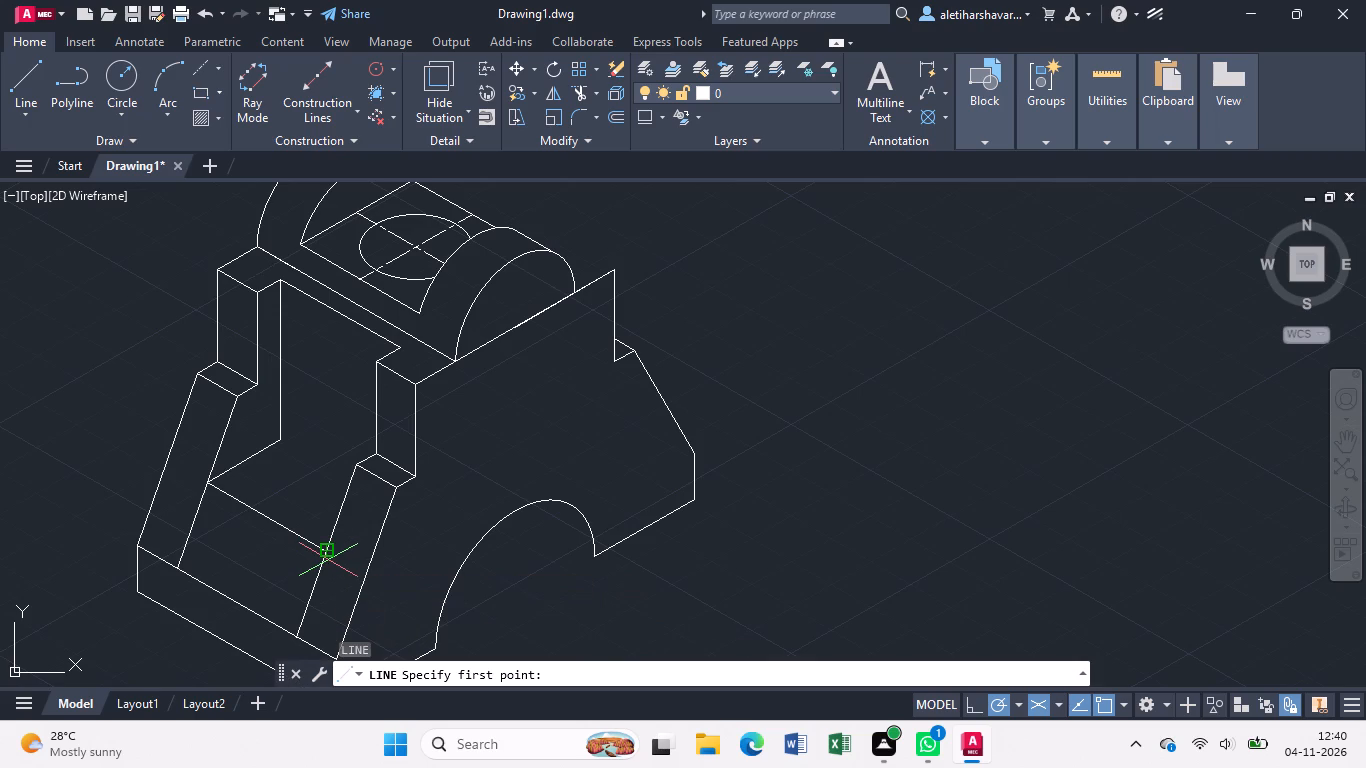
{"action": "left_click", "coordinate": [276, 443]}
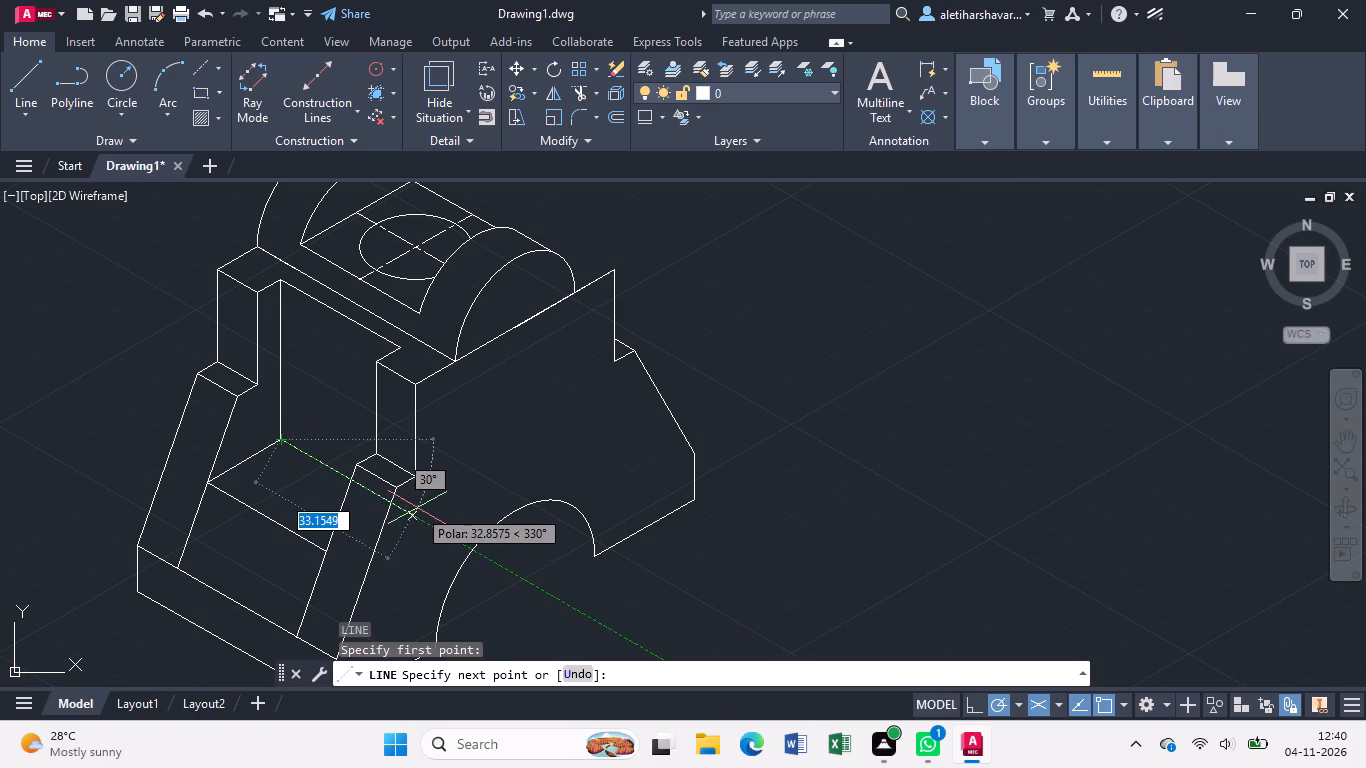
{"action": "left_click", "coordinate": [420, 509]}
{"action": "key", "text": "Escape"}
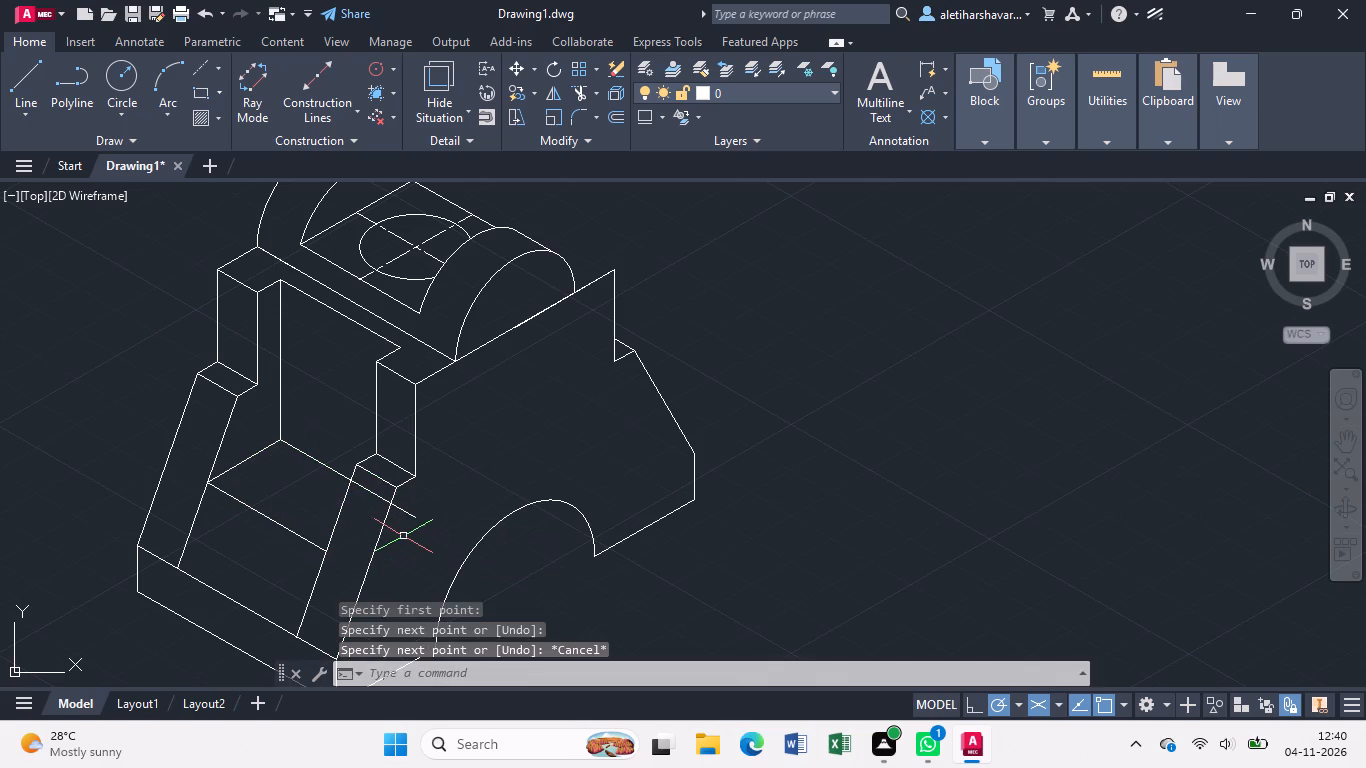
{"action": "type", "text": "tr"}
{"action": "key", "text": "Return"}
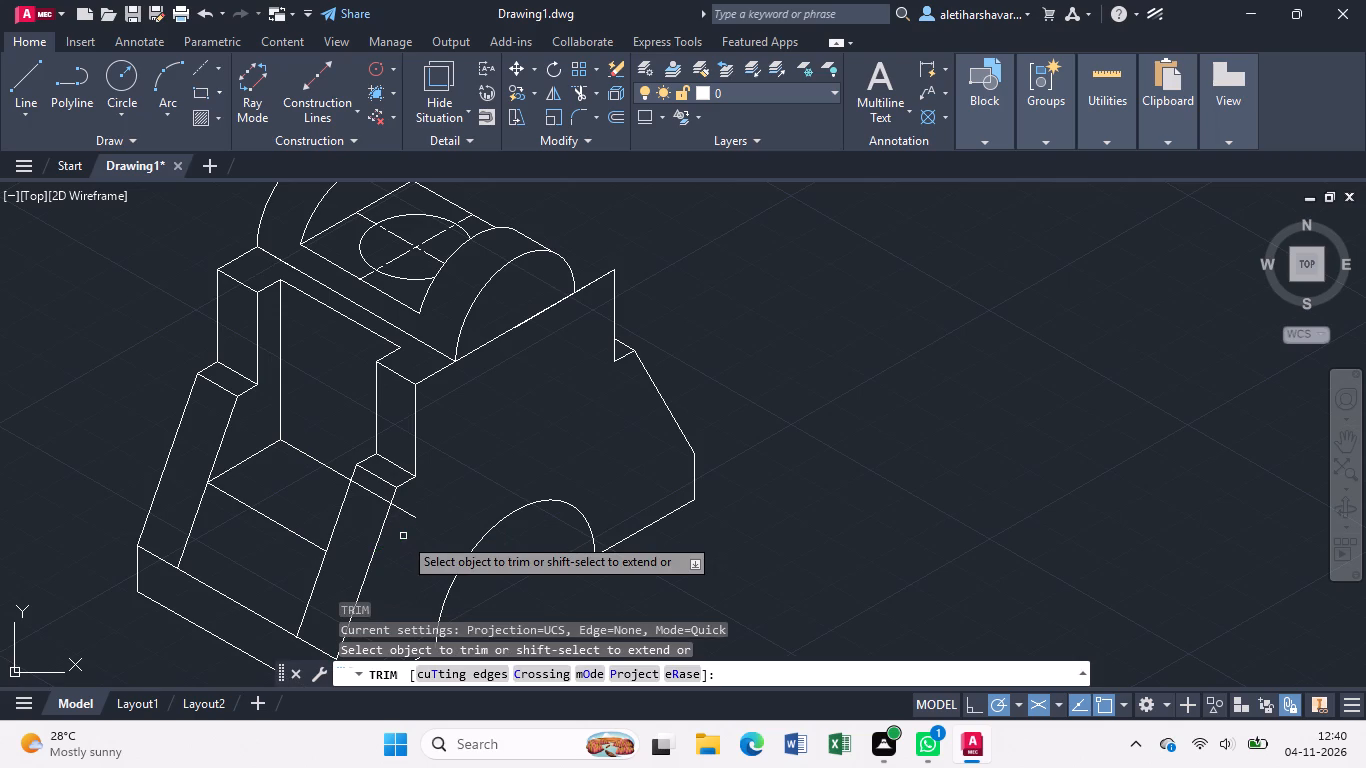
{"action": "left_click", "coordinate": [402, 514]}
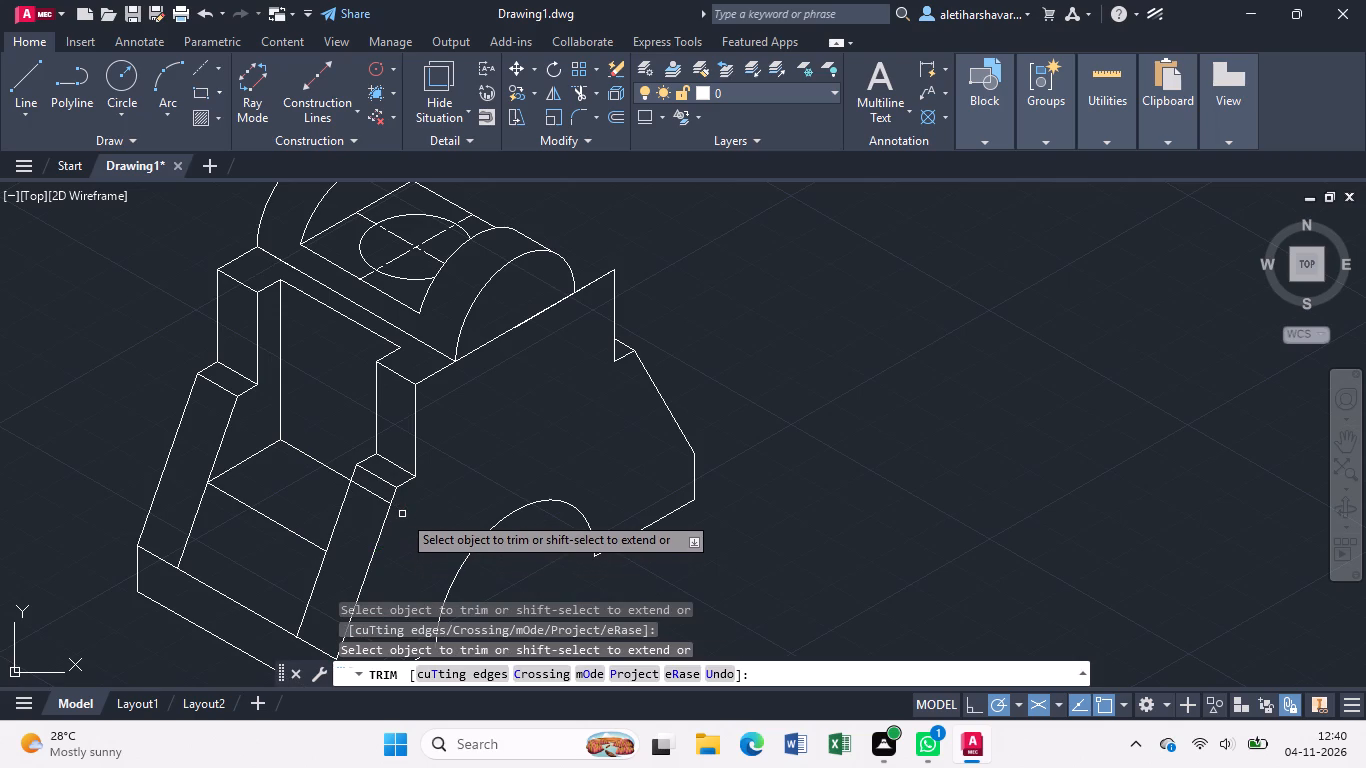
{"action": "left_click", "coordinate": [369, 493]}
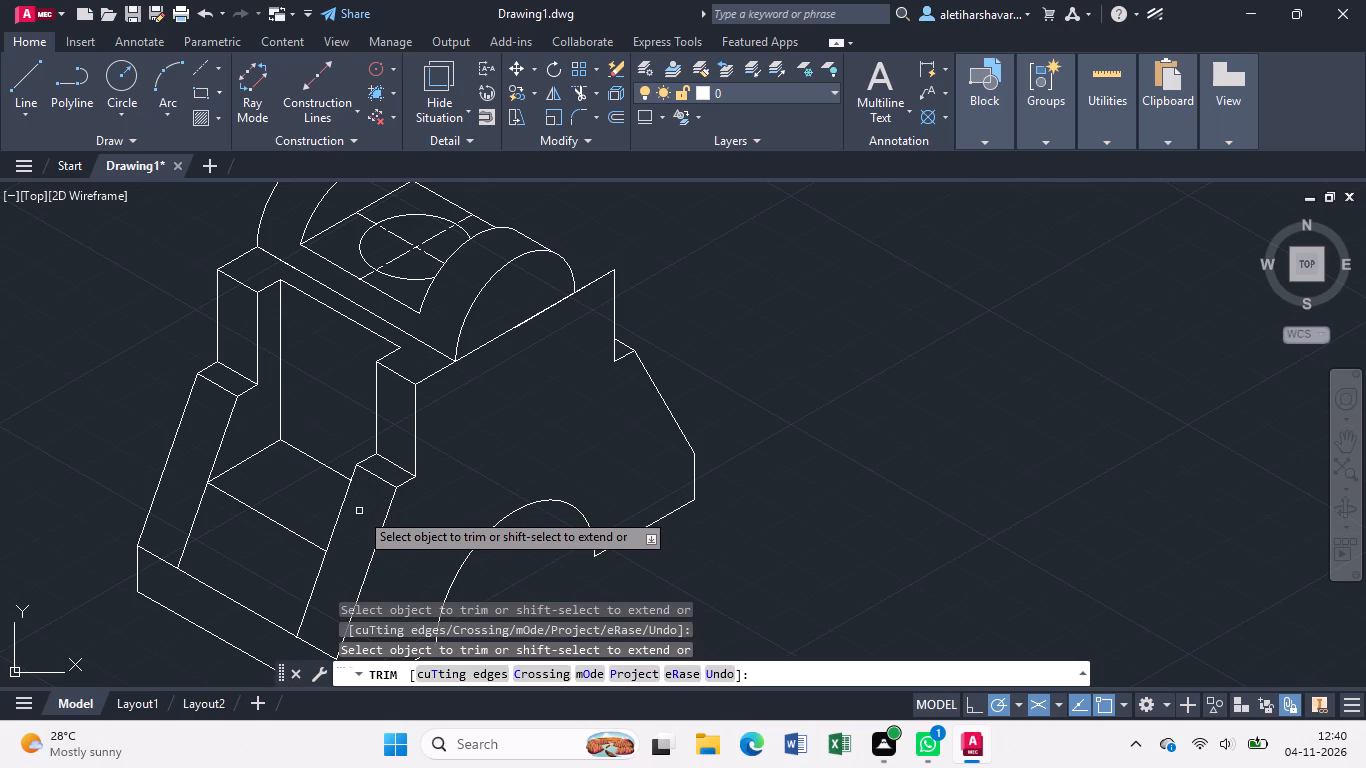
{"action": "key", "text": "Escape"}
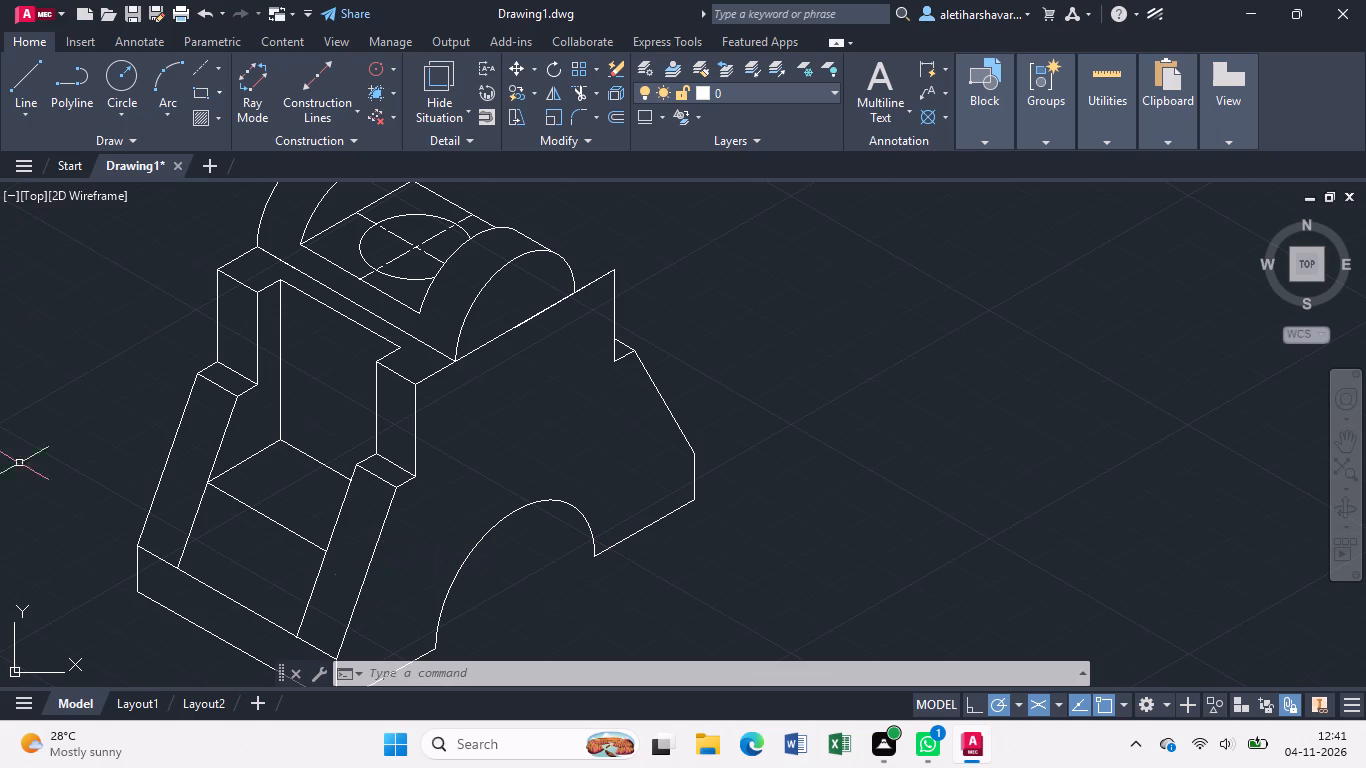
Trim away the overlapping straight edge segments spanning the base of the near rounded upright.
{"action": "scroll", "coordinate": [414, 390], "scroll_direction": "down", "scroll_amount": 1}
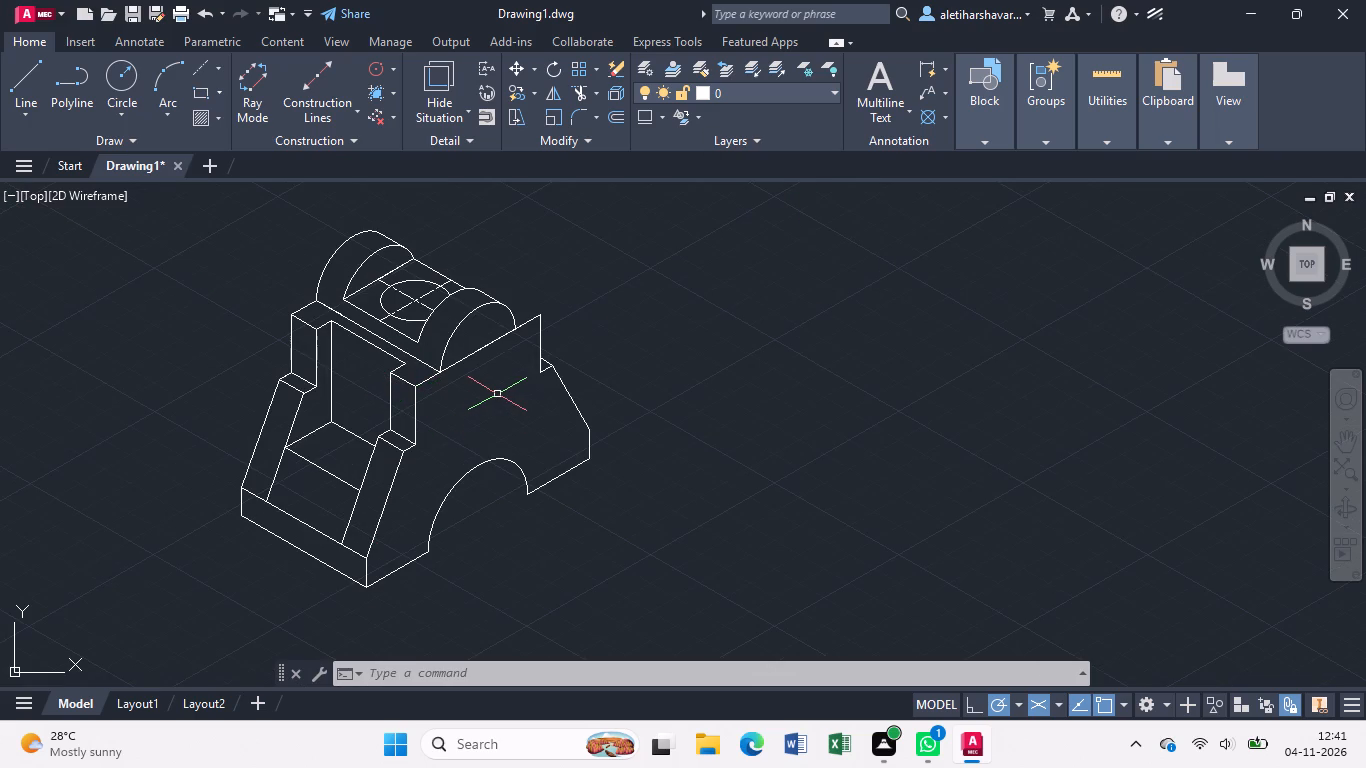
{"action": "type", "text": "tr"}
{"action": "key", "text": "Return"}
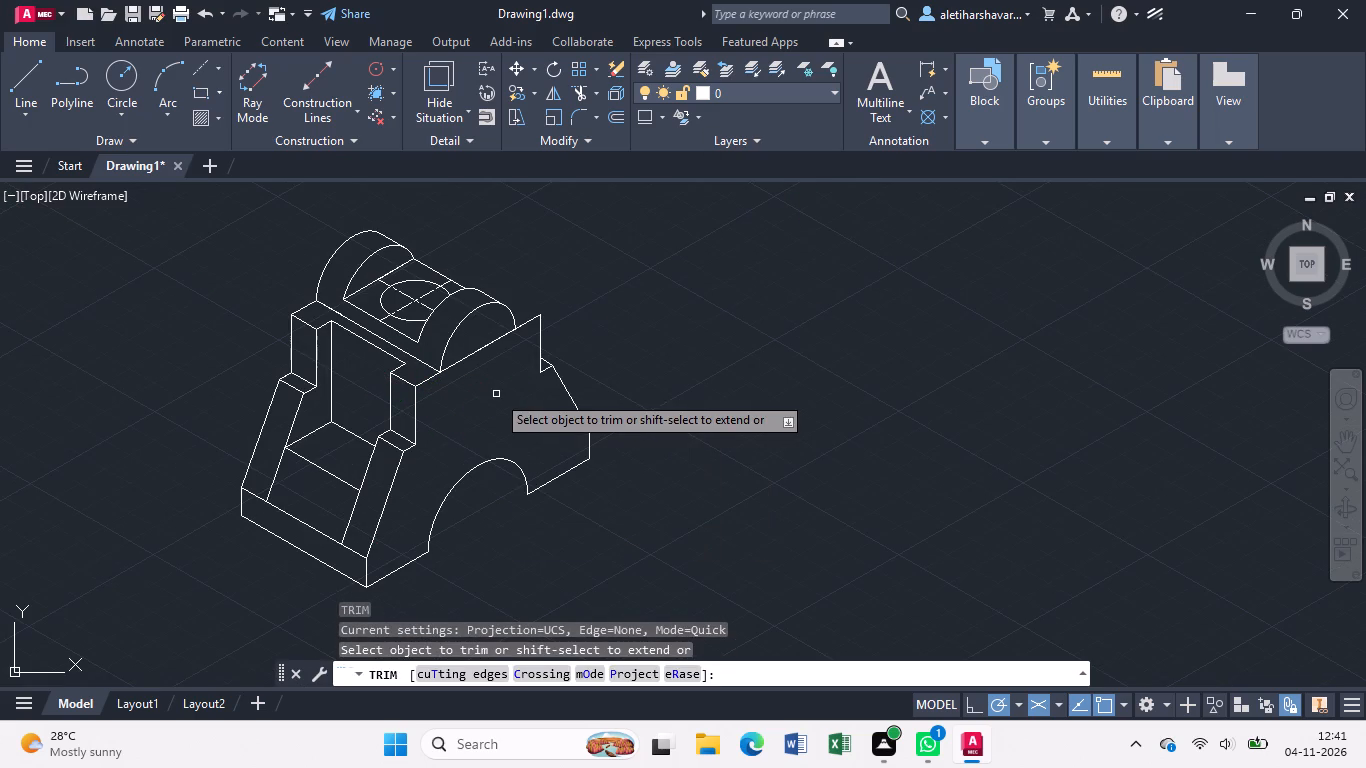
{"action": "left_click", "coordinate": [478, 353]}
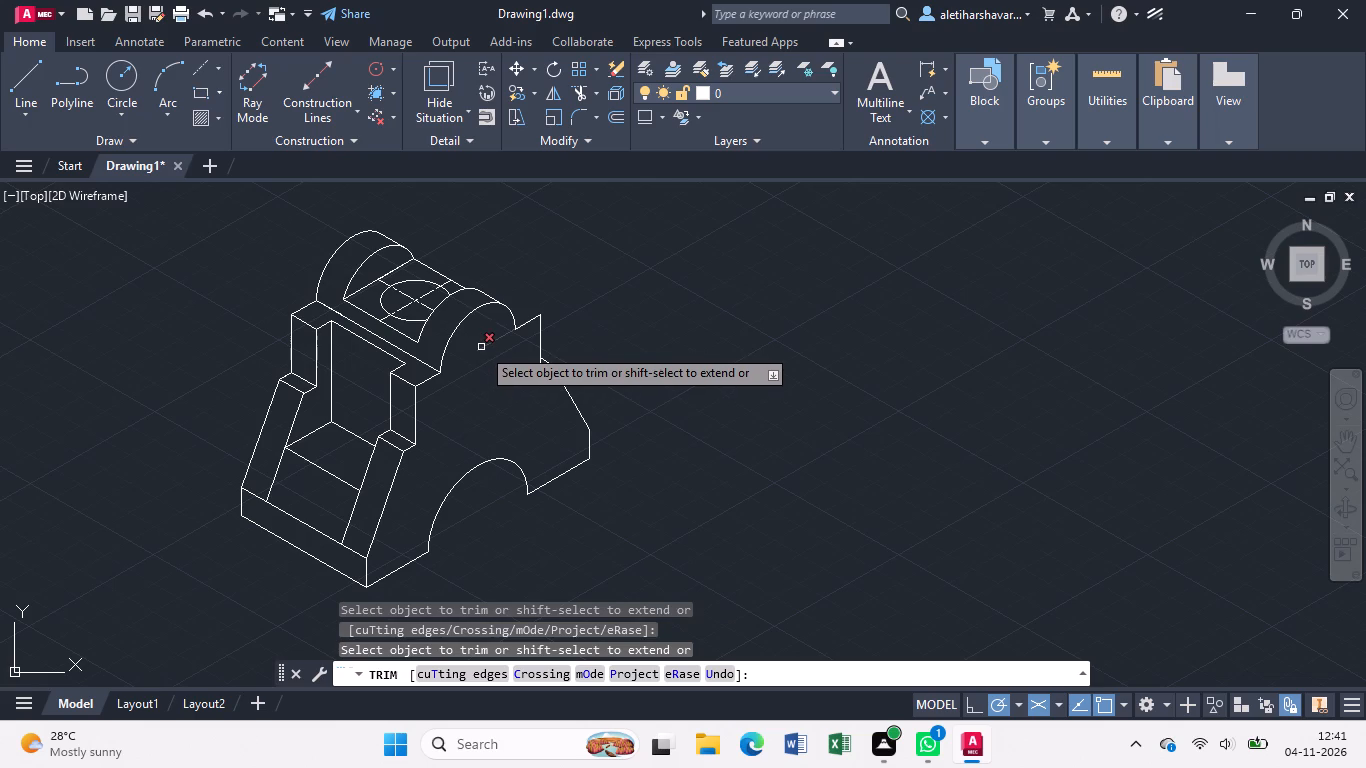
{"action": "double_click", "coordinate": [481, 347]}
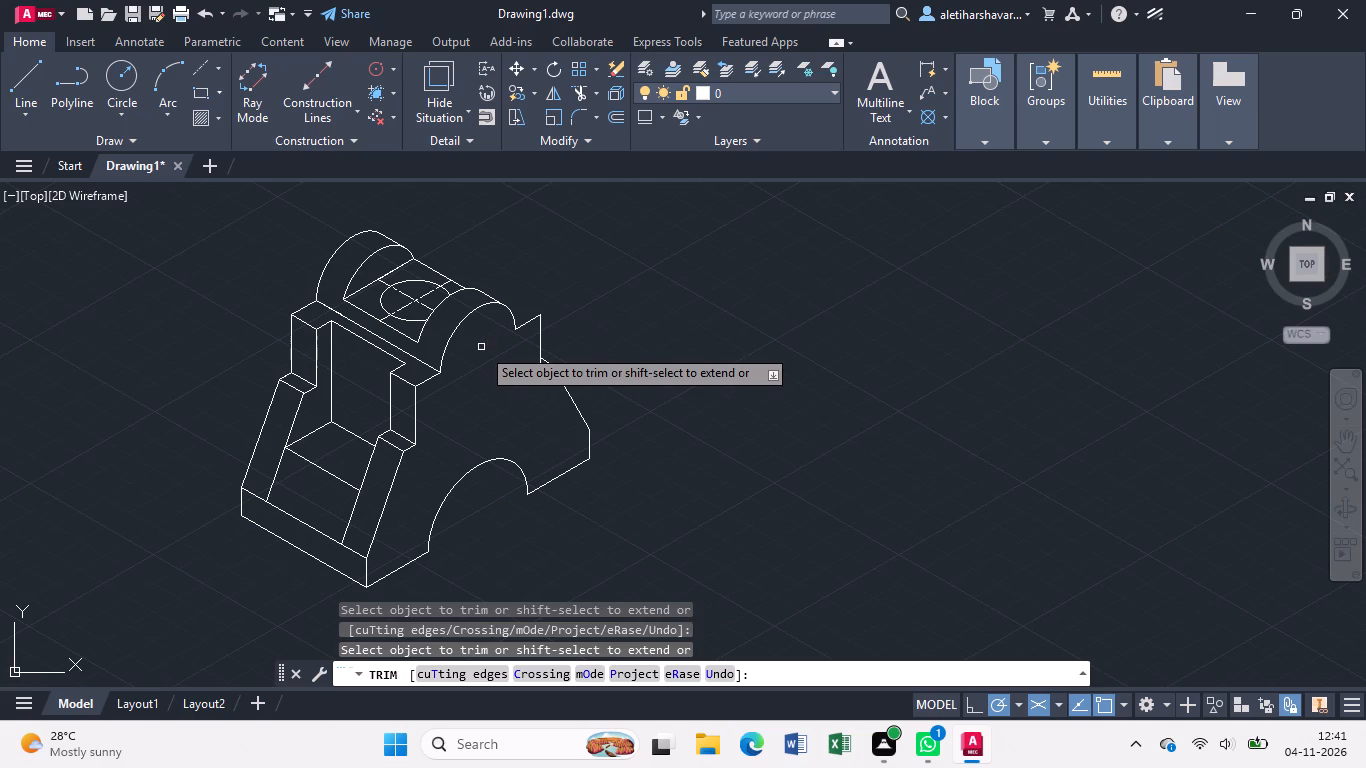
{"action": "key", "text": "Escape"}
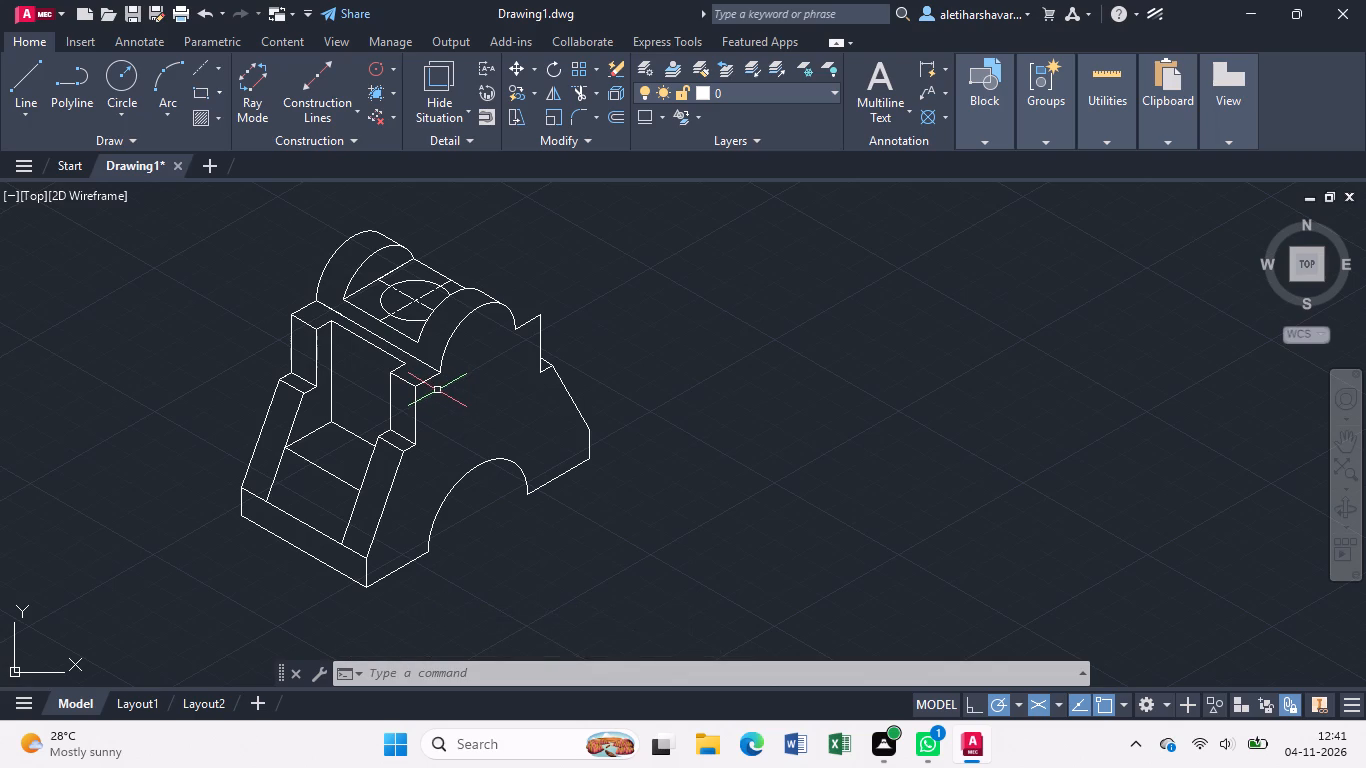
Draw a 10-unit line at 150° from the front face's far top corner, continuing about 71 units at 210° across the upright and notch.
{"action": "middle_click_drag", "start_coordinate": [437, 390], "coordinate": [438, 443]}
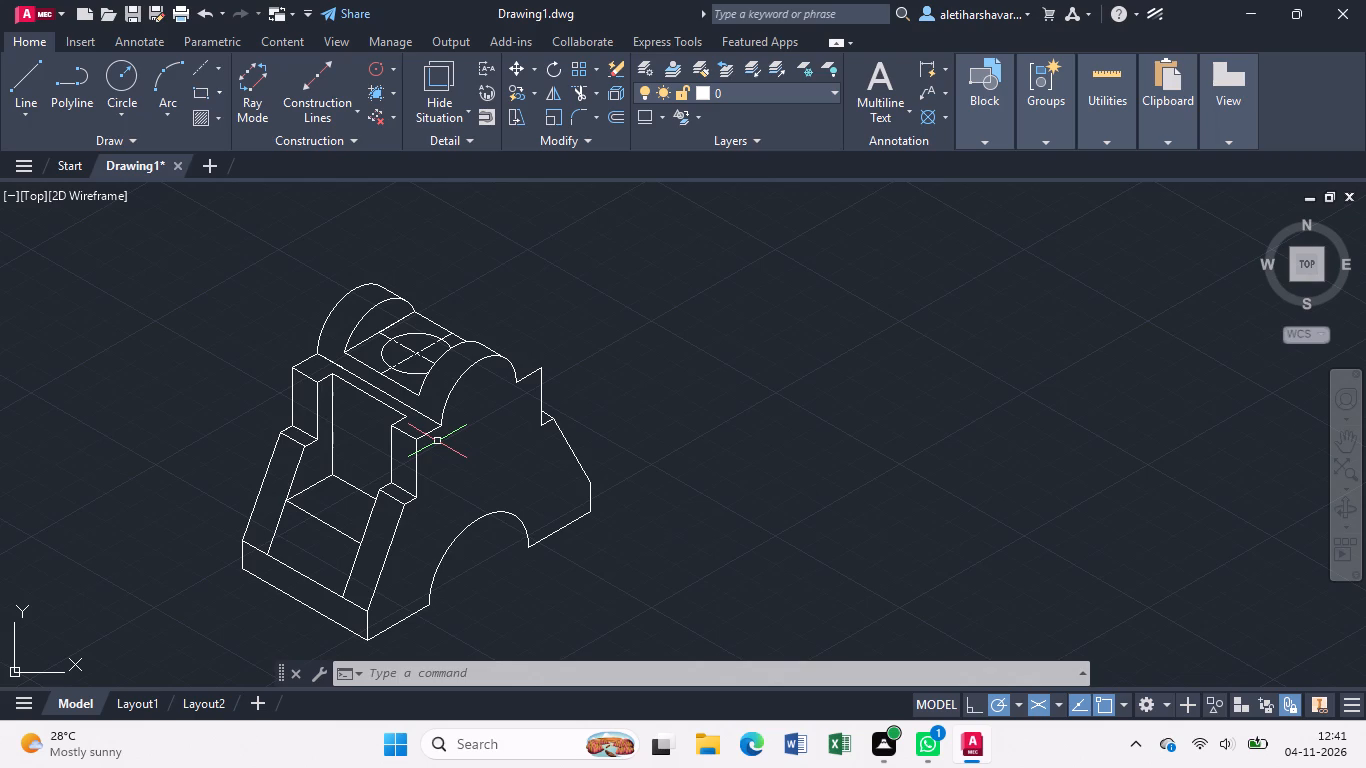
{"action": "key", "text": "l"}
{"action": "key", "text": "Return"}
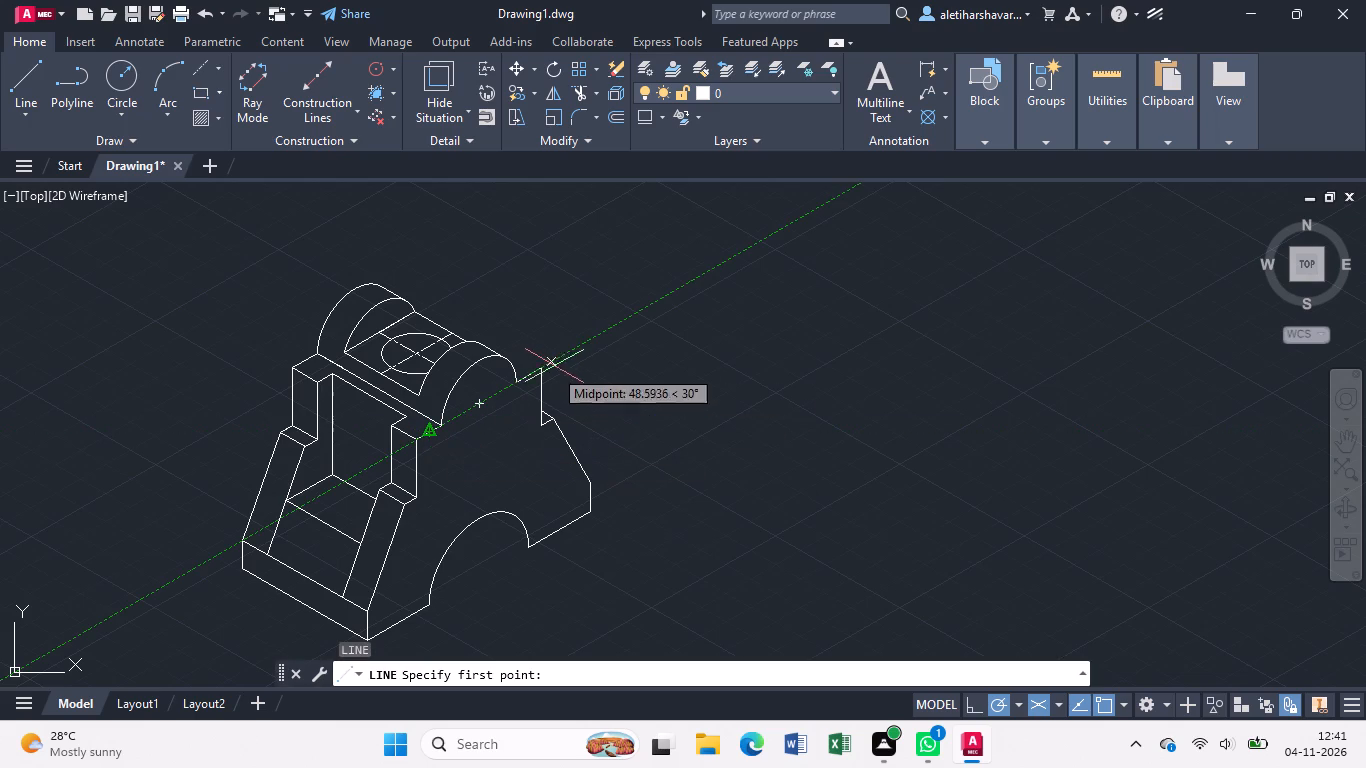
{"action": "left_click", "coordinate": [535, 362]}
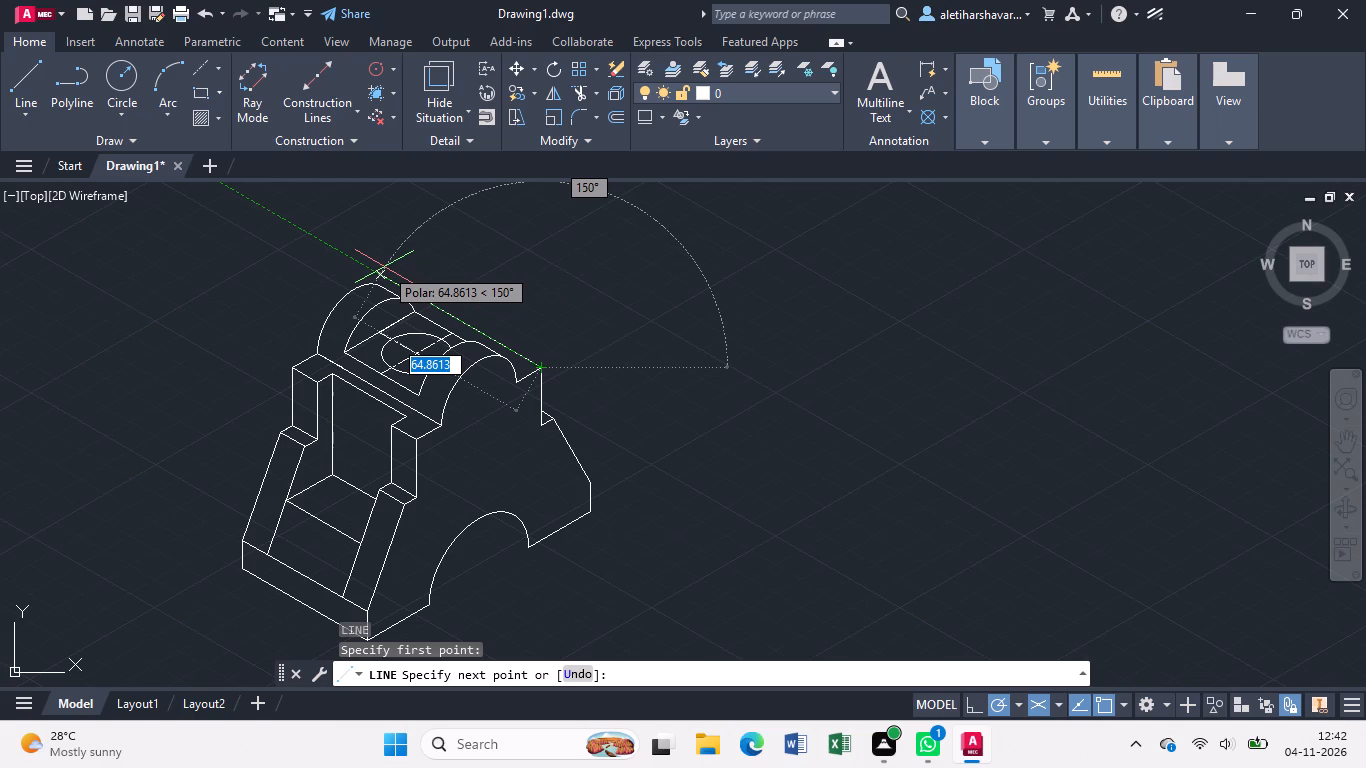
{"action": "type", "text": "10"}
{"action": "key", "text": "Return"}
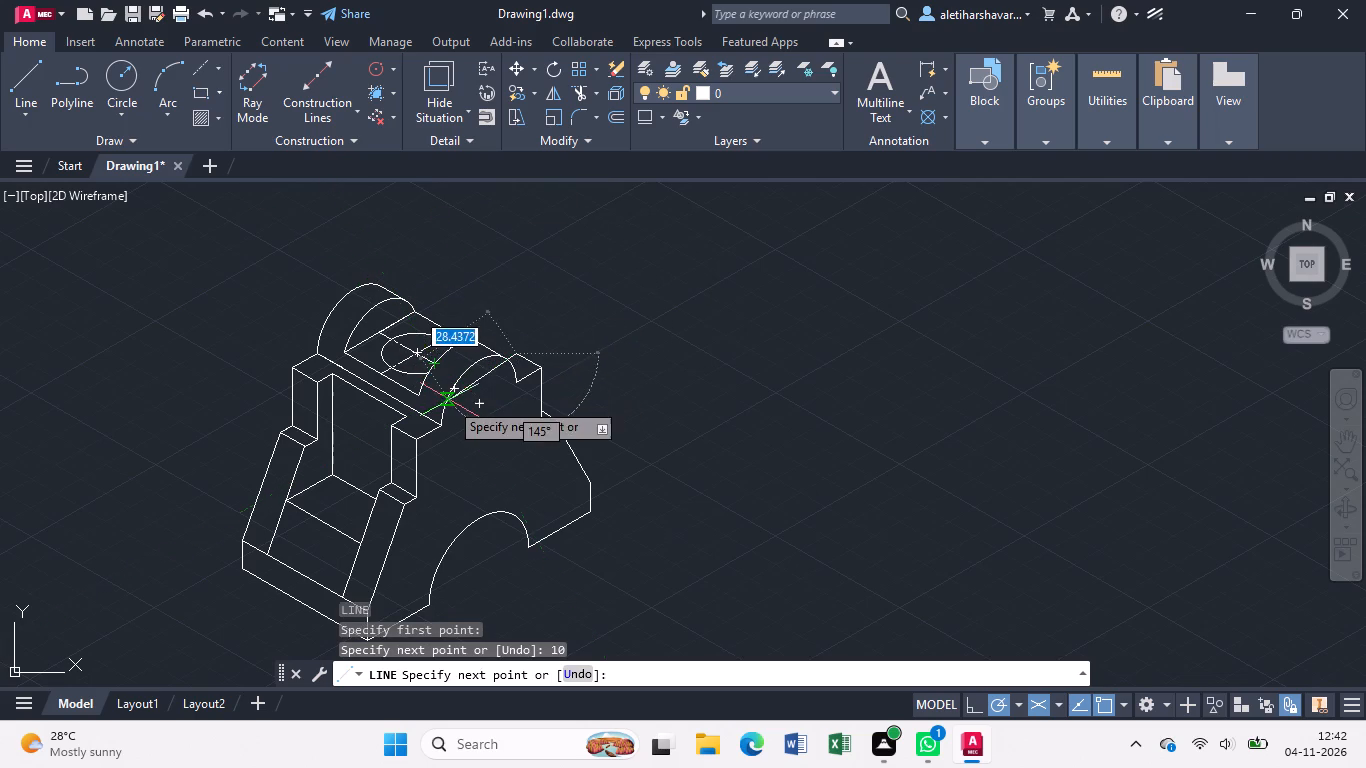
{"action": "left_click", "coordinate": [339, 455]}
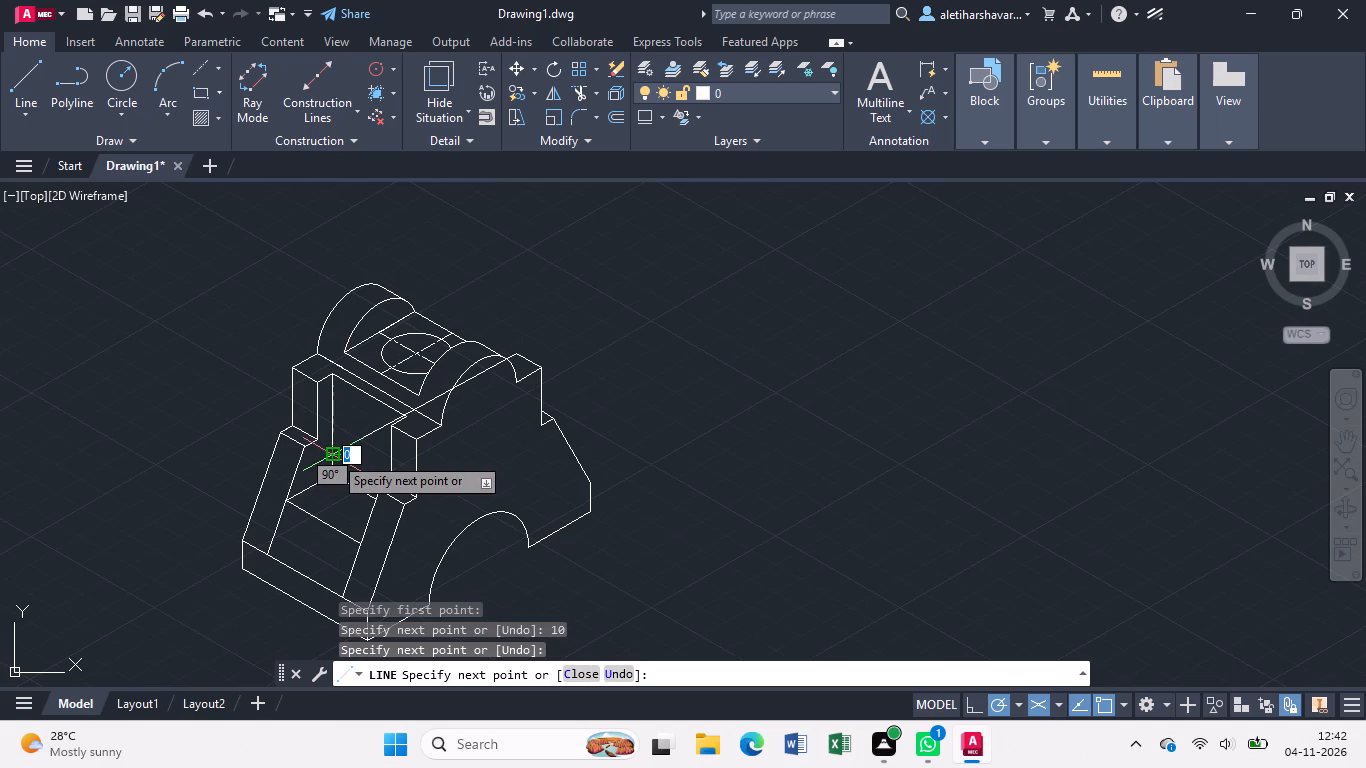
{"action": "key", "text": "Escape"}
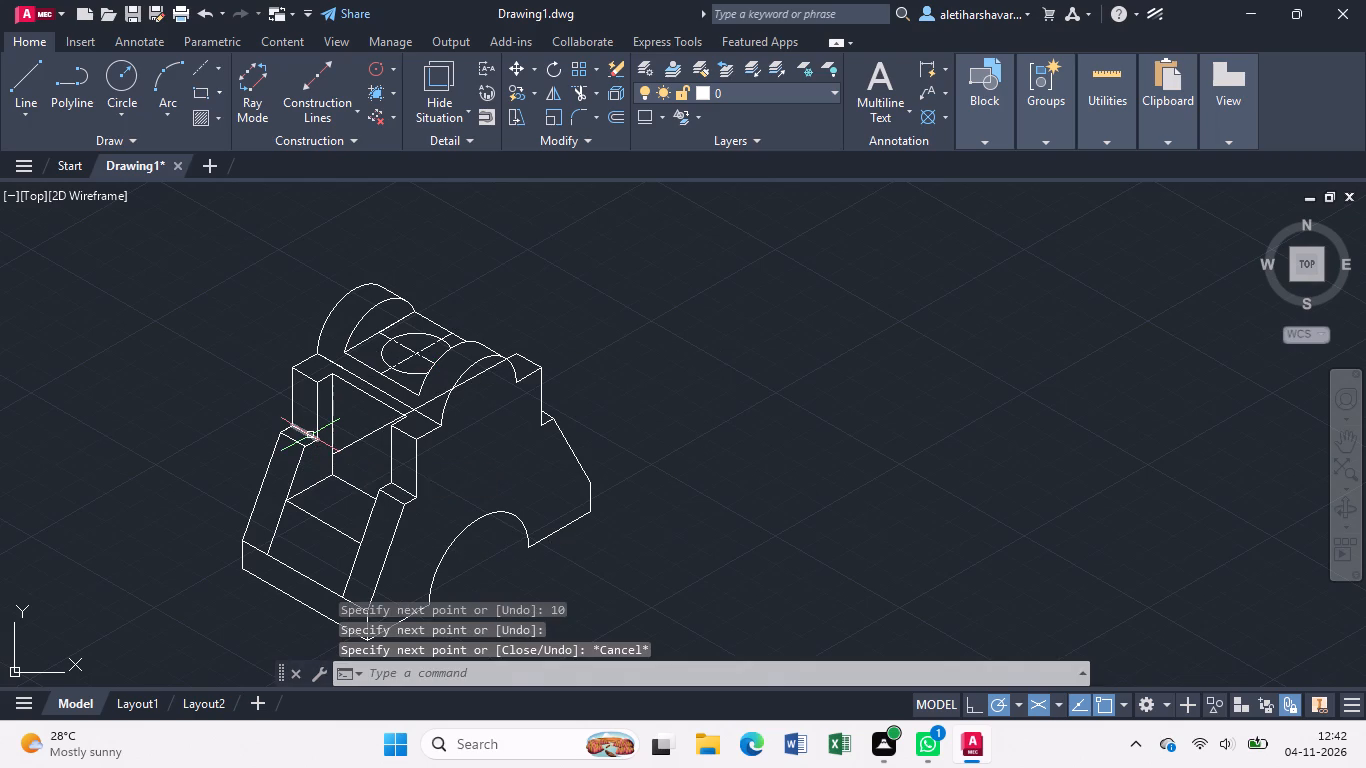
Trim the new long line where it crosses the rounded upright, top ledge and notch, keeping only the short far top edge.
{"action": "type", "text": "tr"}
{"action": "key", "text": "Return"}
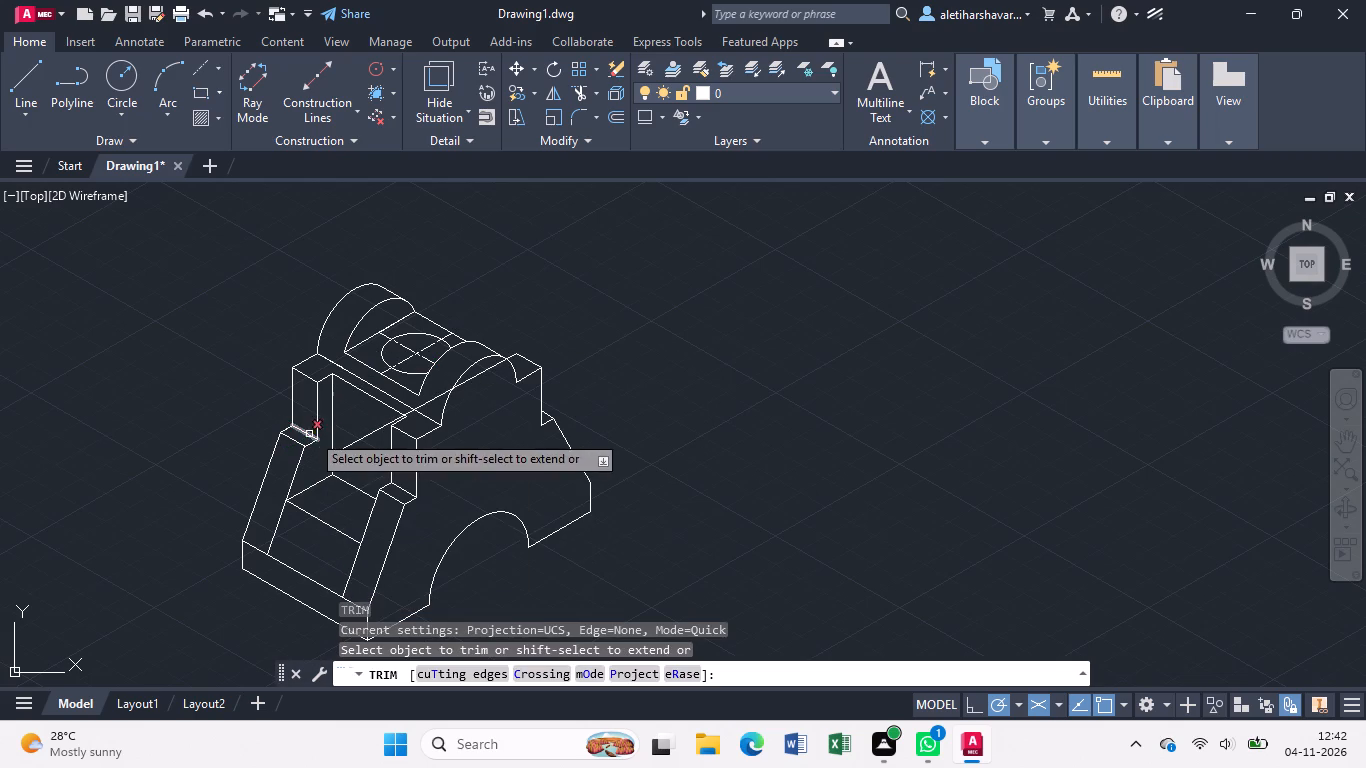
{"action": "left_click", "coordinate": [477, 372]}
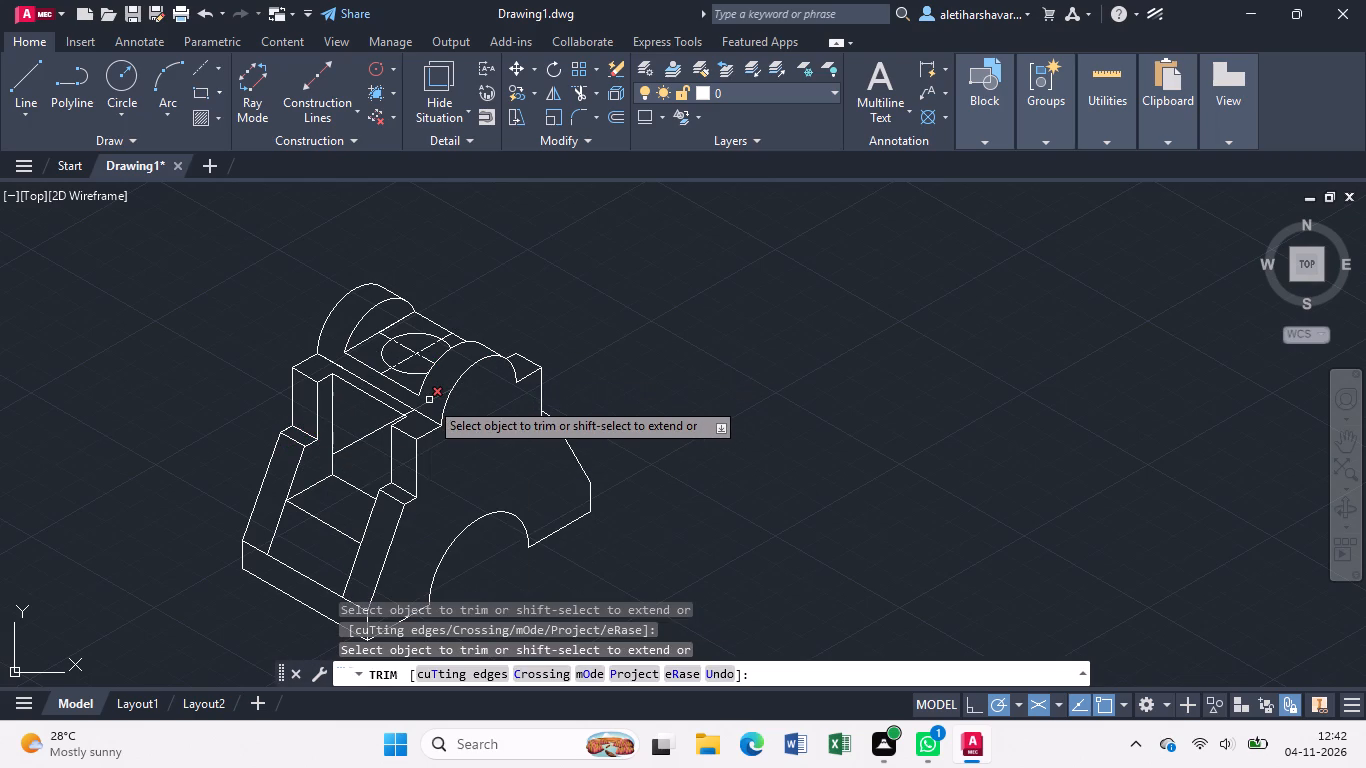
{"action": "left_click", "coordinate": [429, 400]}
{"action": "left_click", "coordinate": [377, 430]}
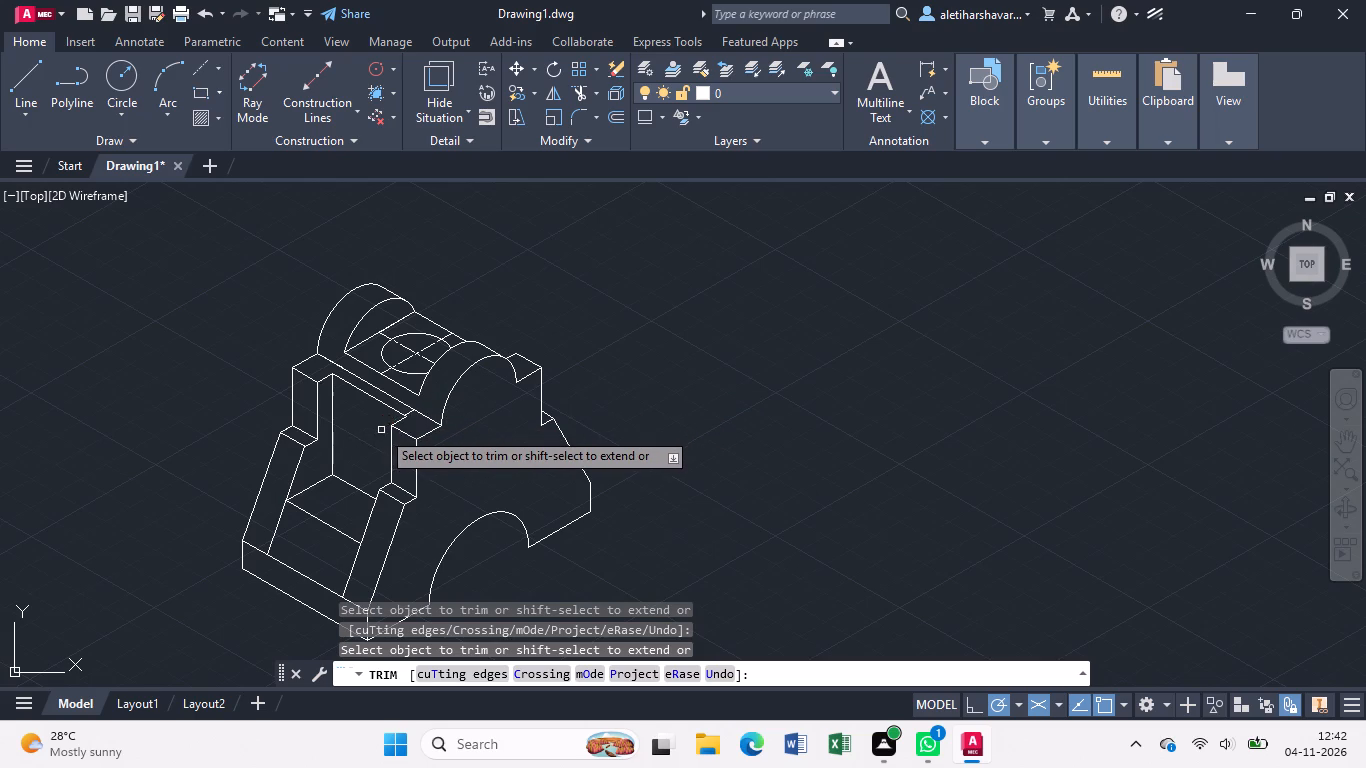
{"action": "scroll", "coordinate": [381, 430], "scroll_direction": "up", "scroll_amount": 3}
{"action": "left_click", "coordinate": [477, 355]}
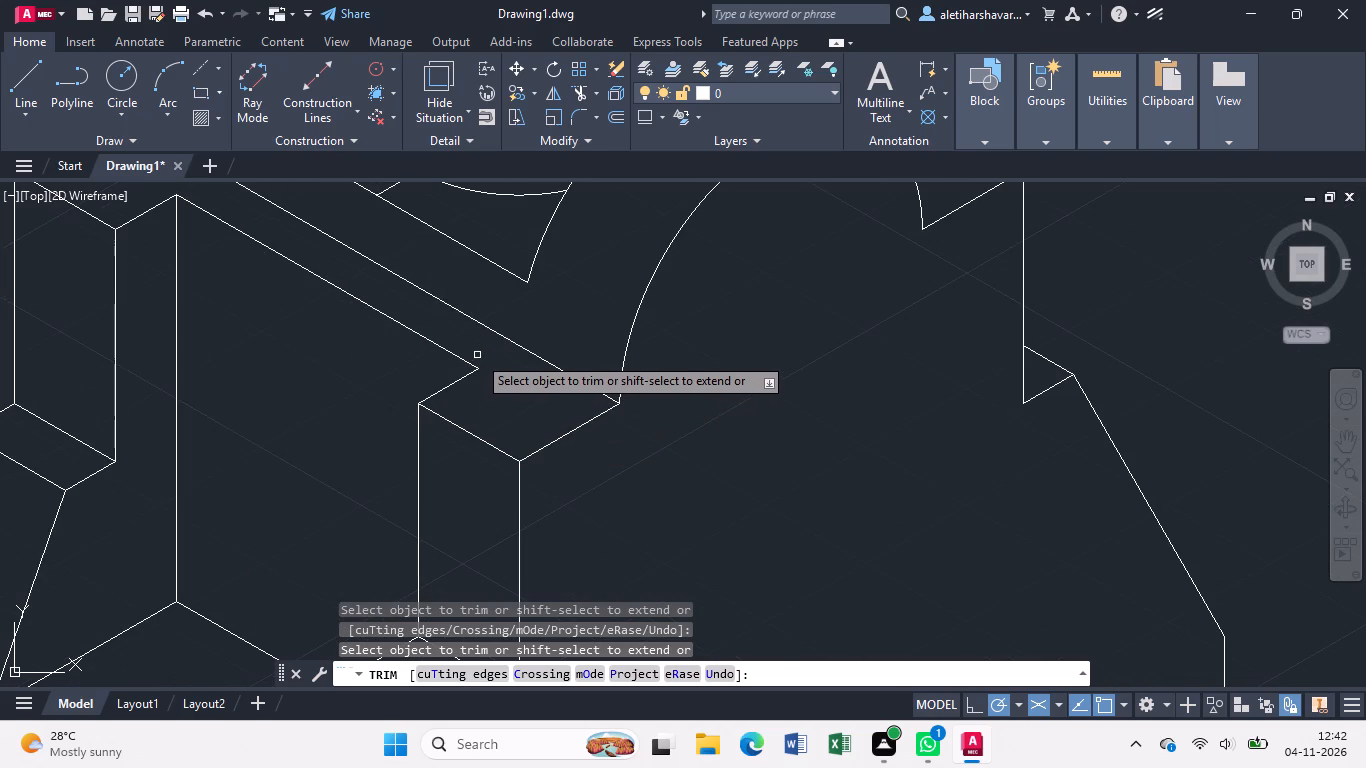
{"action": "scroll", "coordinate": [477, 358], "scroll_direction": "down", "scroll_amount": 2}
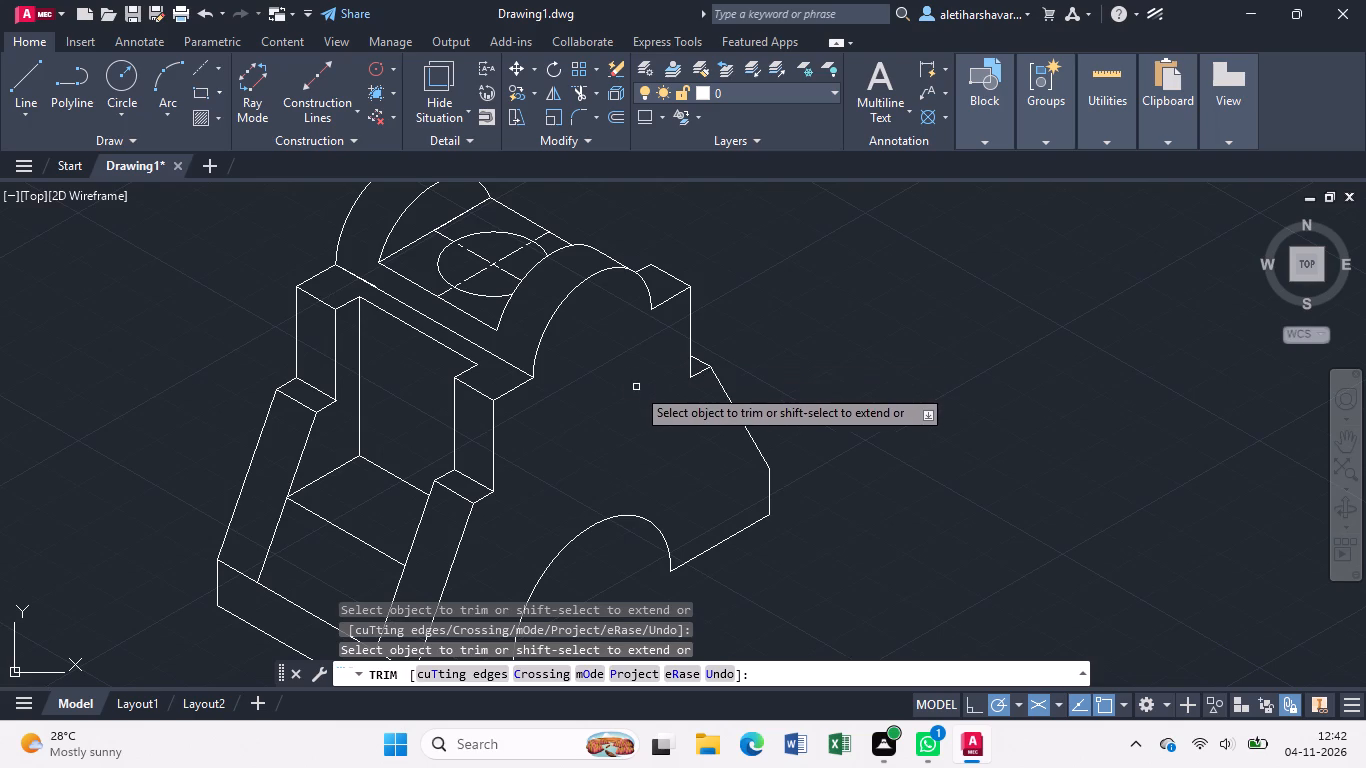
From the far top ledge's outer corner, draw a 50-unit line at 30°, a 10-unit line at 330°, and a long return line at 210°.
{"action": "middle_click_drag", "start_coordinate": [636, 387], "coordinate": [679, 473]}
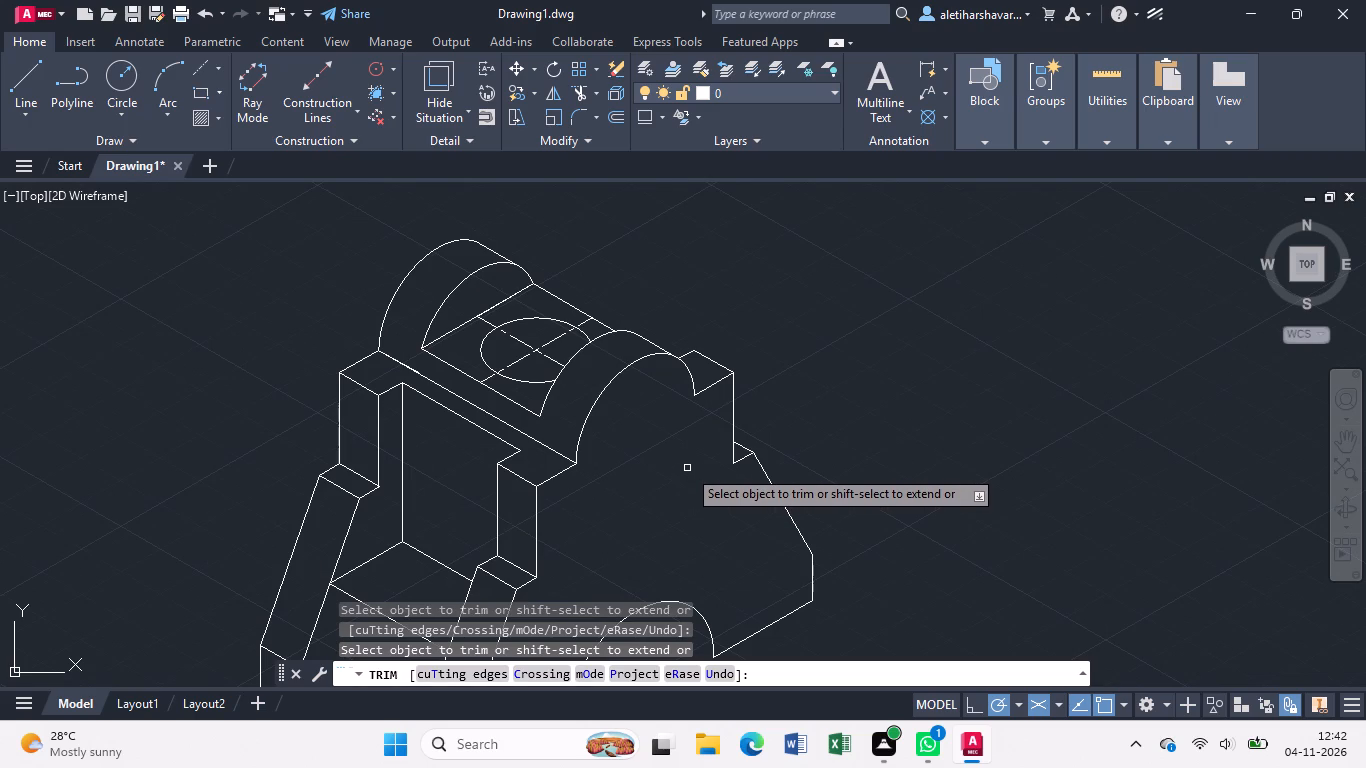
{"action": "key", "text": "Escape"}
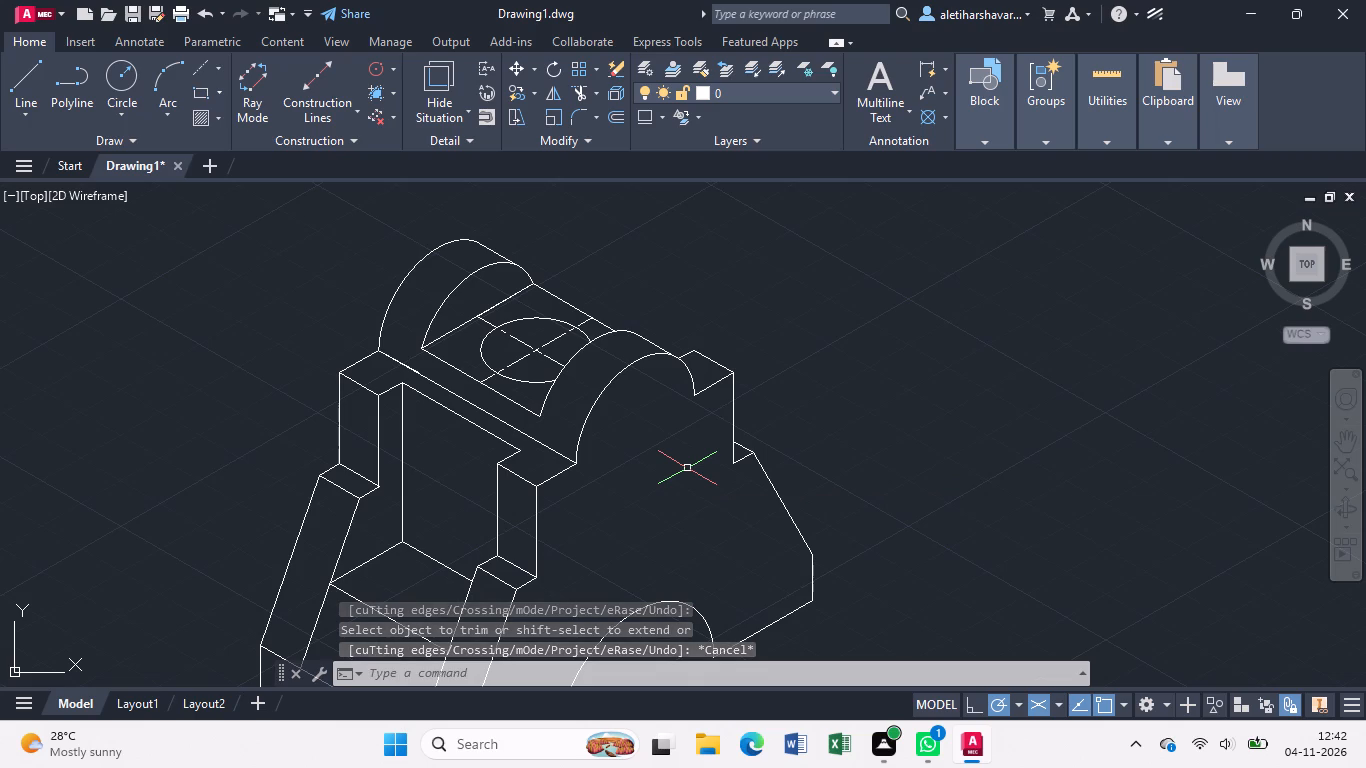
{"action": "key", "text": "l"}
{"action": "key", "text": "Return"}
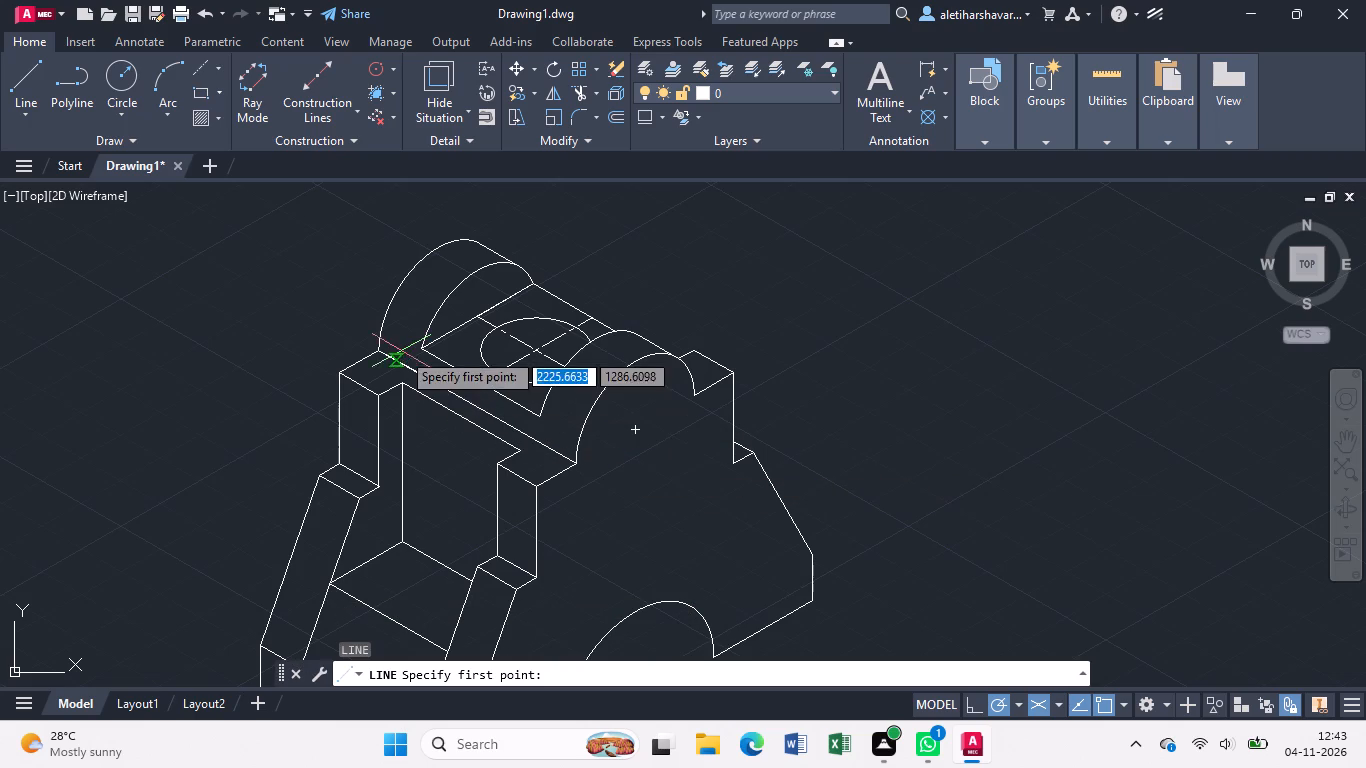
{"action": "left_click", "coordinate": [343, 368]}
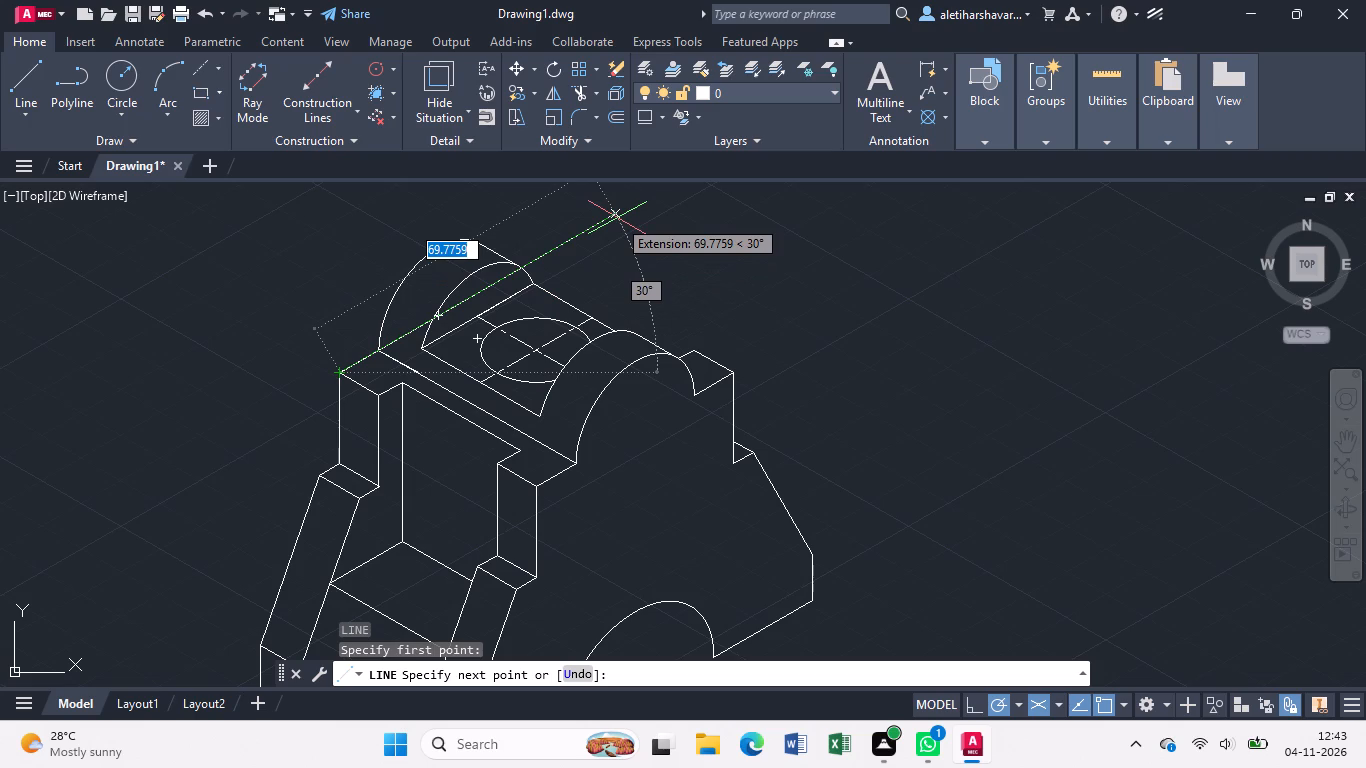
{"action": "key", "text": "5"}
{"action": "key", "text": "0"}
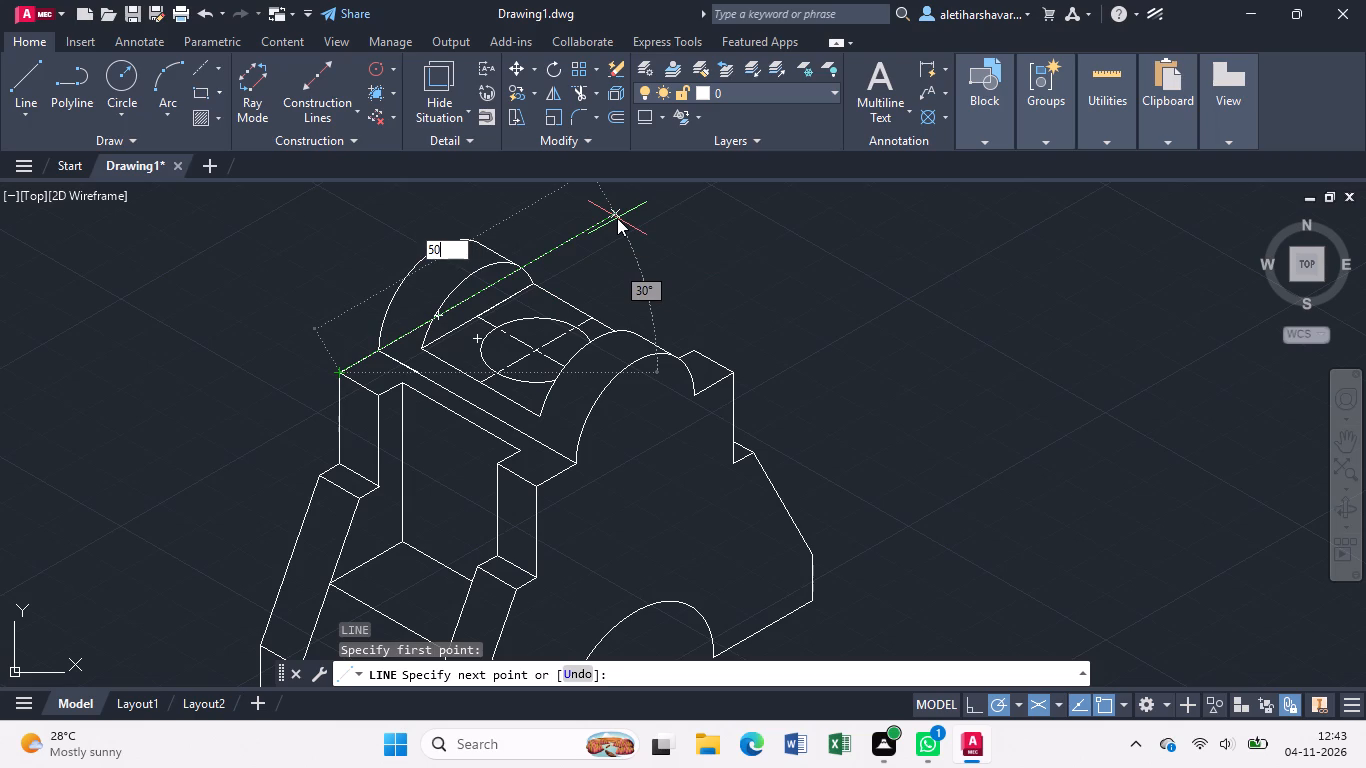
{"action": "key", "text": "Return"}
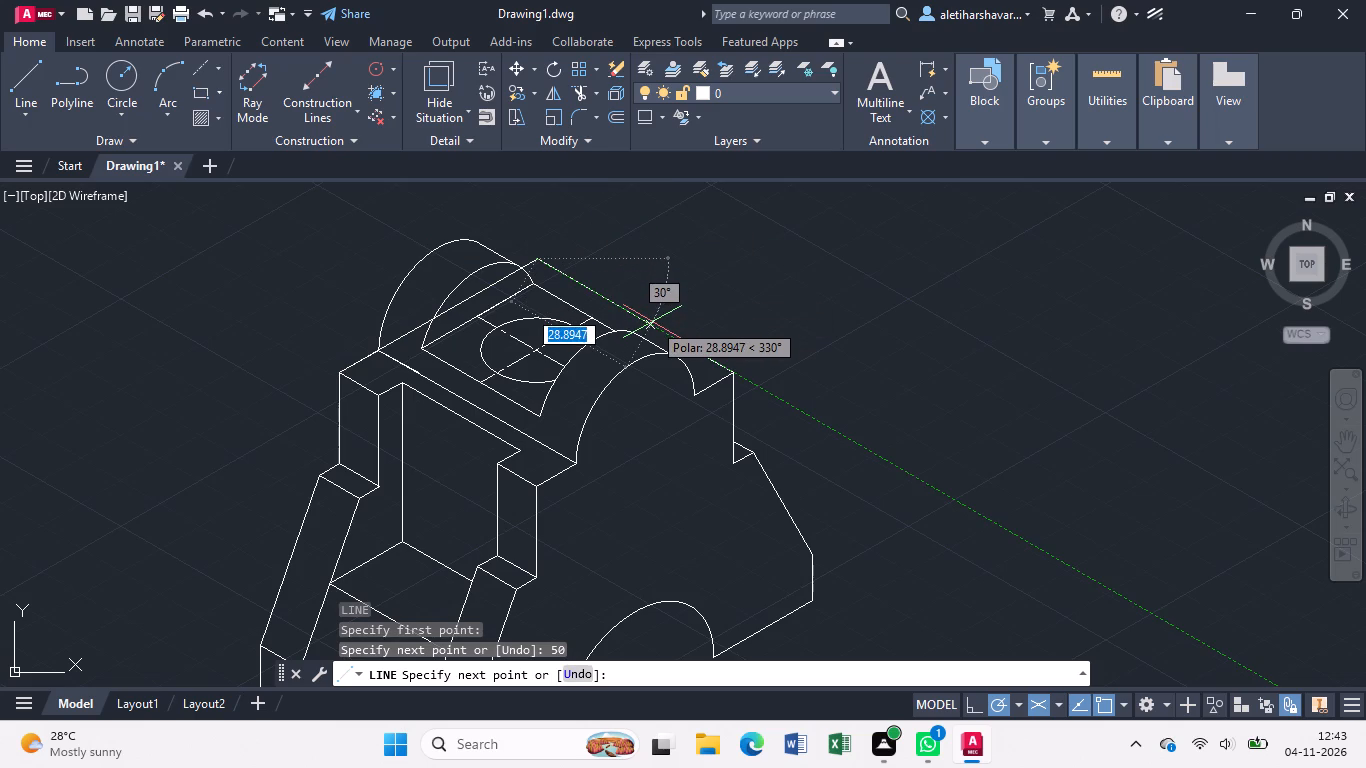
{"action": "key", "text": "1"}
{"action": "key", "text": "0"}
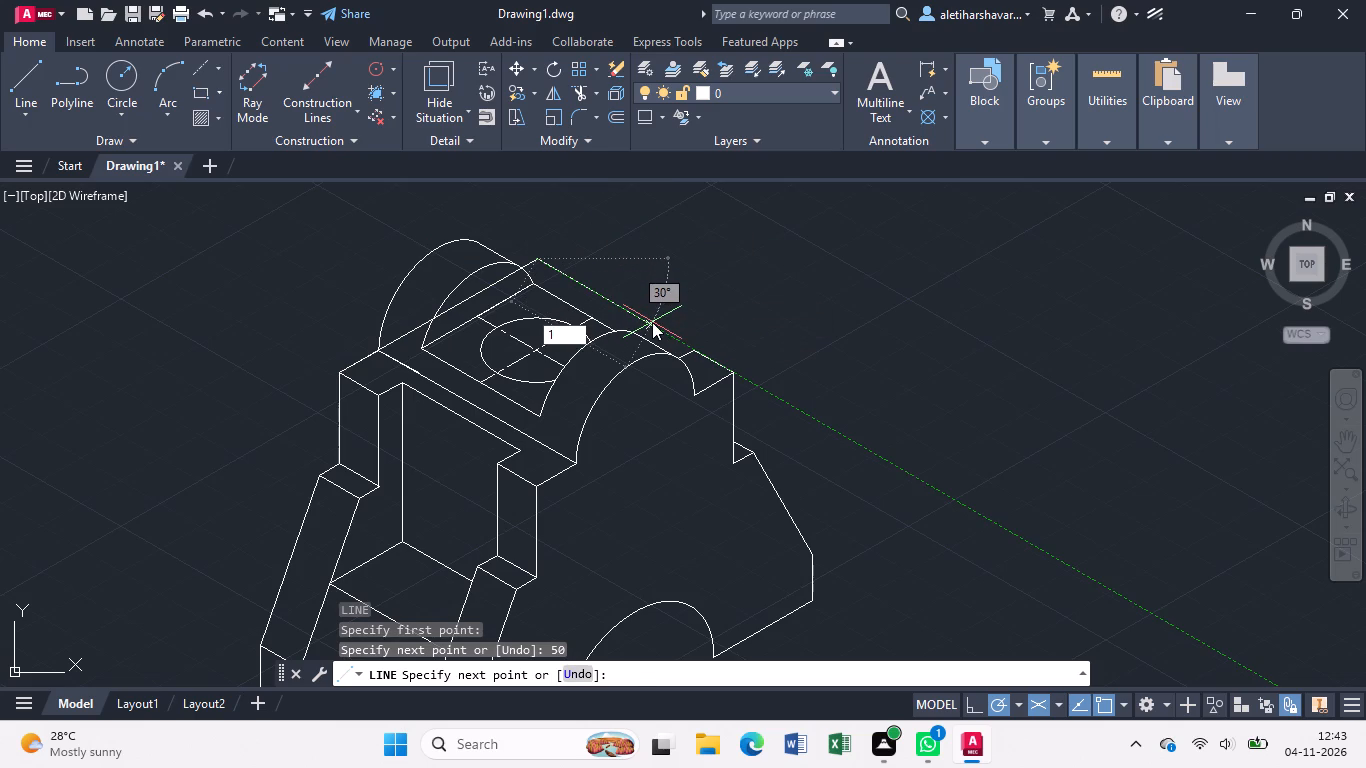
{"action": "key", "text": "Return"}
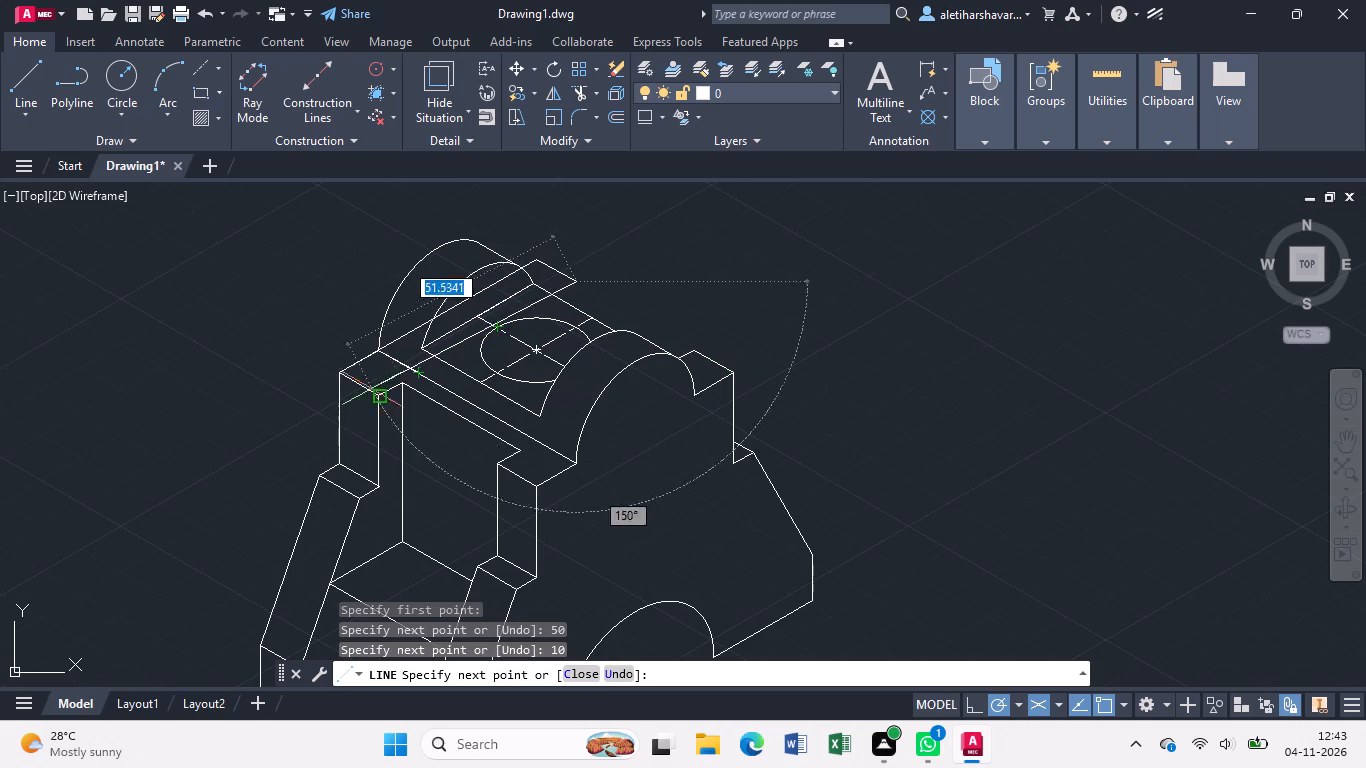
{"action": "left_click", "coordinate": [292, 445]}
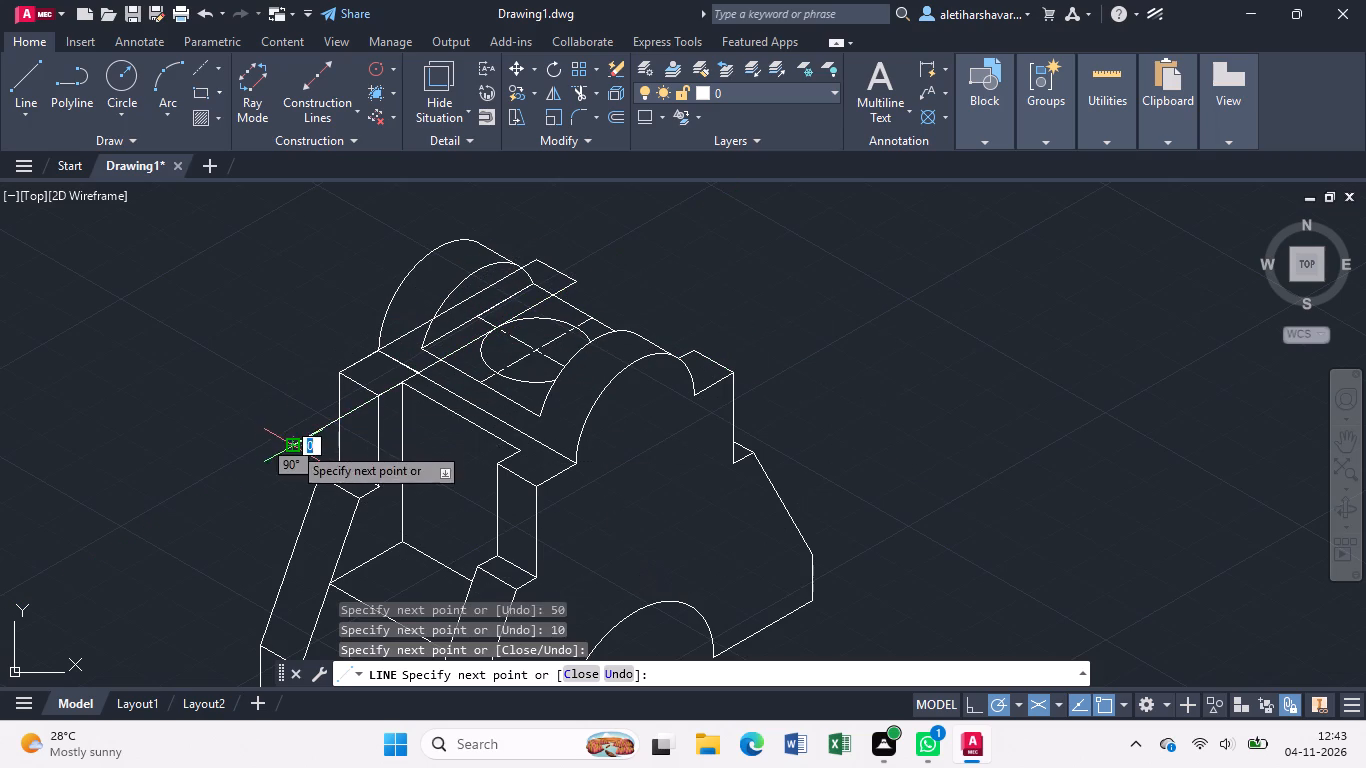
{"action": "key", "text": "Escape"}
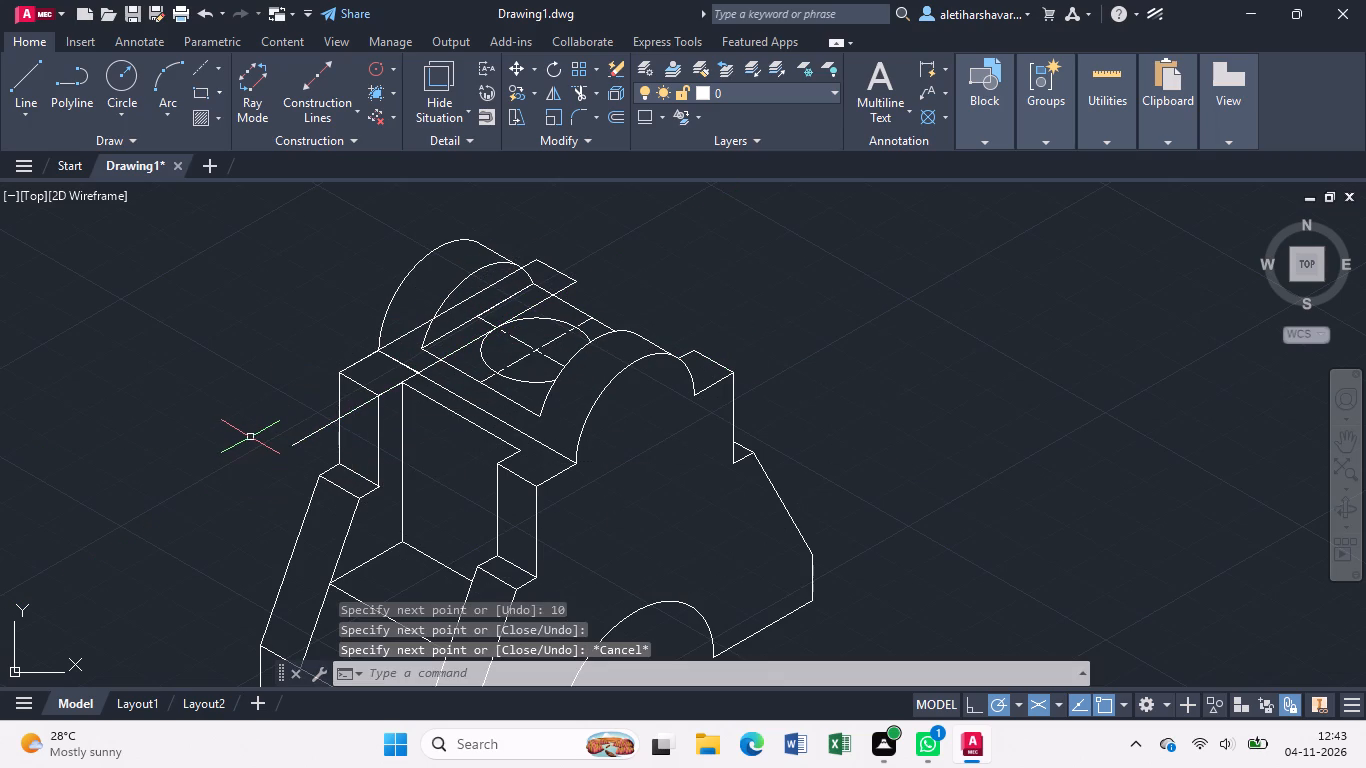
Trim the return line where it crosses the recess, then erase its leftover length, keeping only the short edge behind the recess.
{"action": "type", "text": "tr"}
{"action": "key", "text": "Return"}
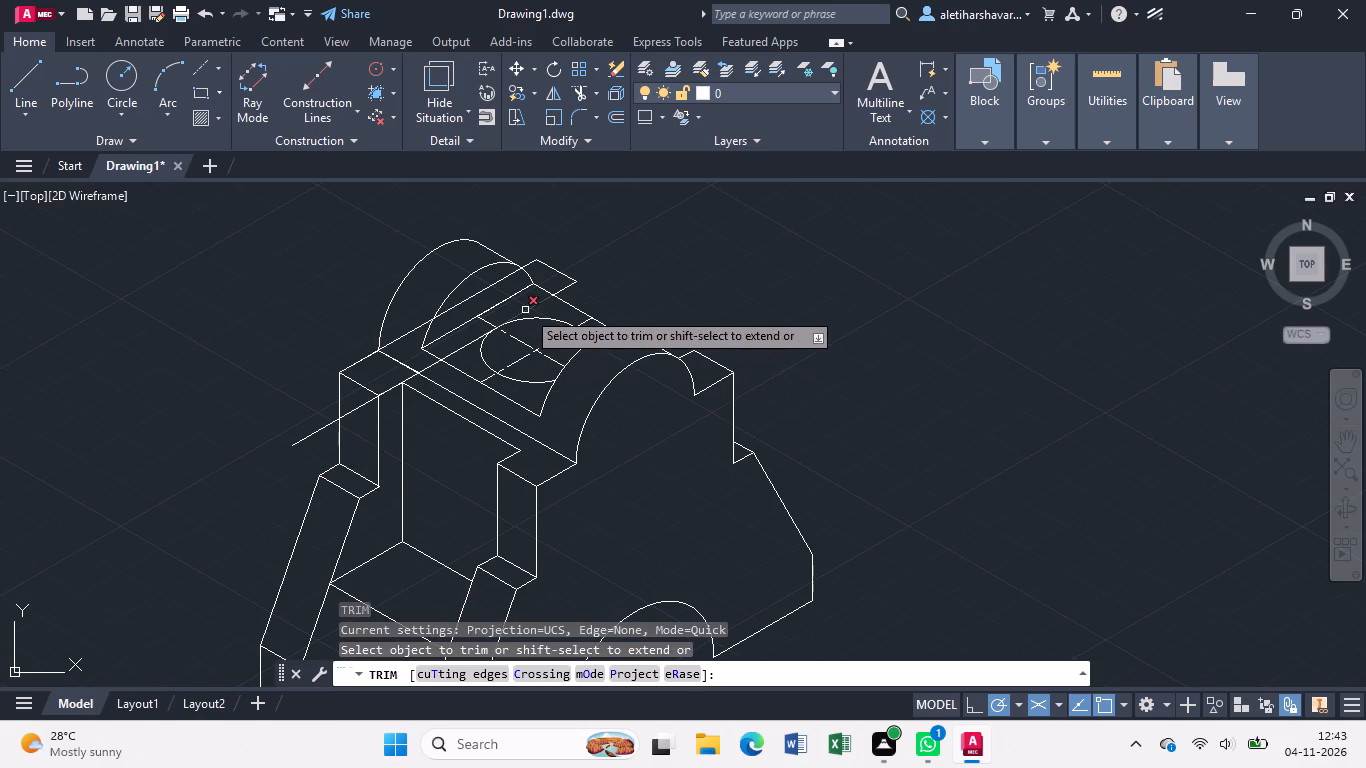
{"action": "left_click", "coordinate": [526, 310]}
{"action": "key", "text": "Escape"}
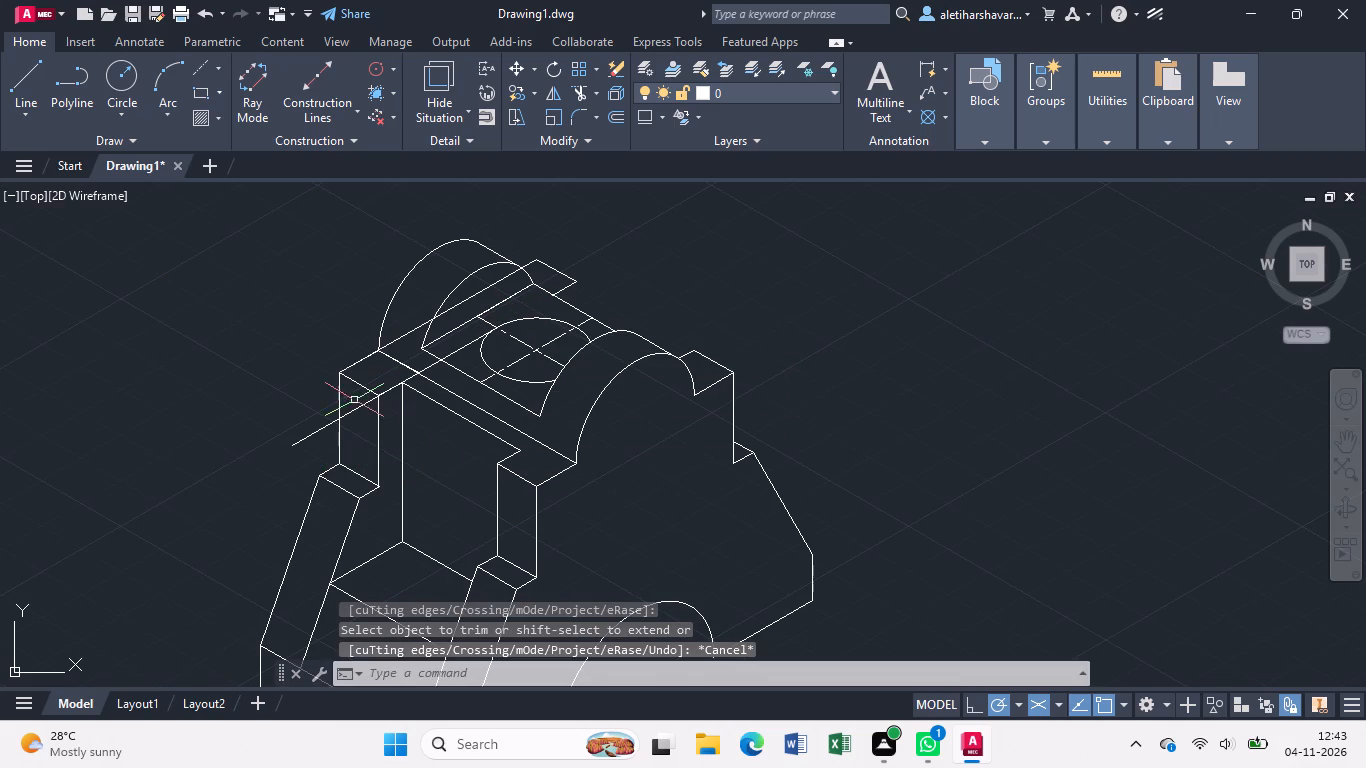
{"action": "left_click", "coordinate": [317, 431]}
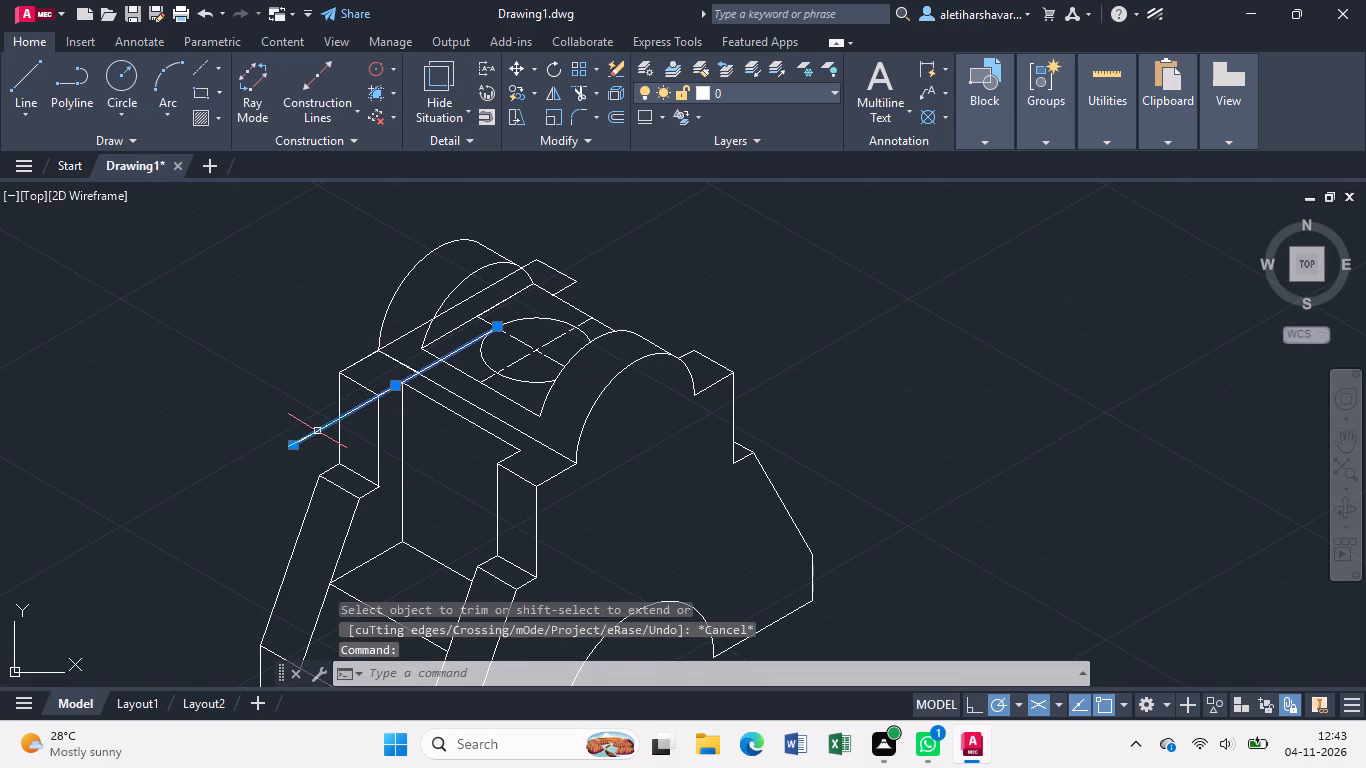
{"action": "key", "text": "Delete"}
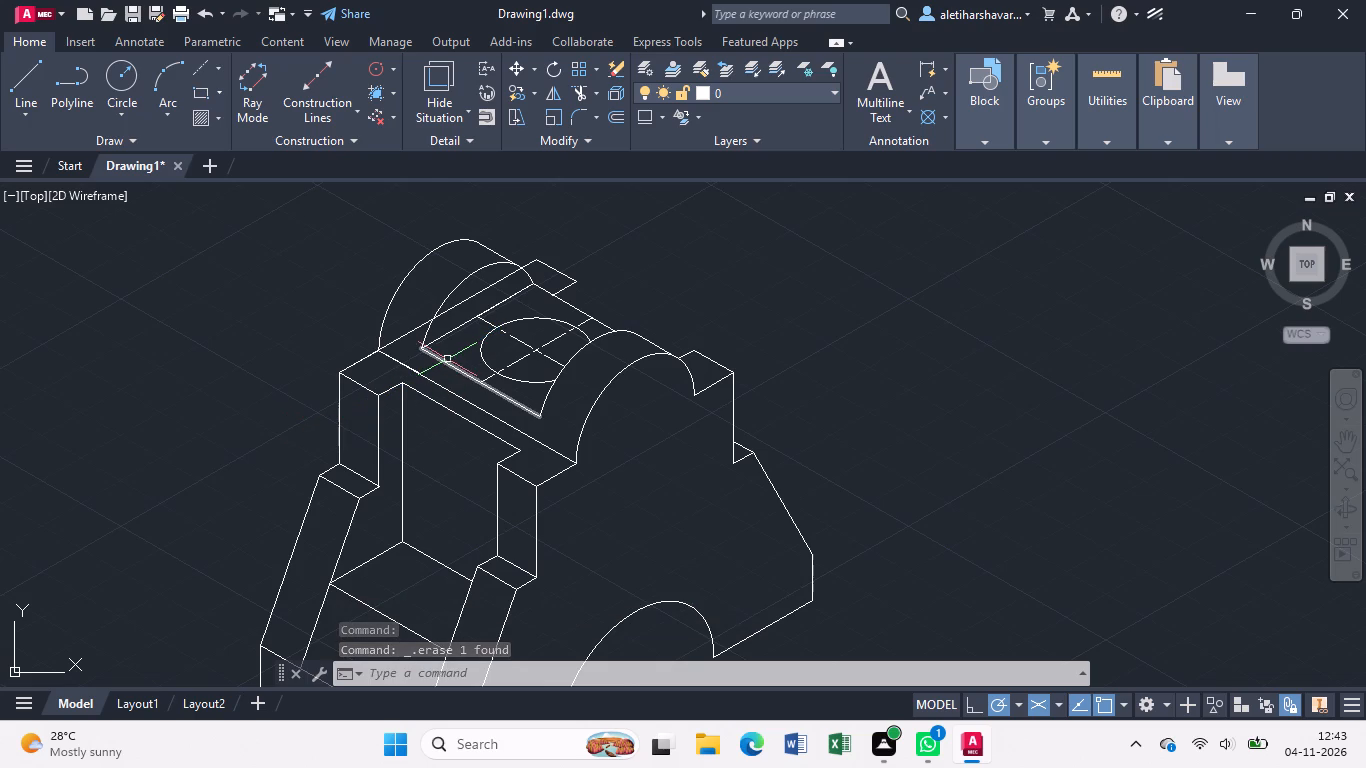
Draw a vertical line straight down from the far end of the 10-unit edge, crossing the recess and the near rounded upright.
{"action": "scroll", "coordinate": [447, 359], "scroll_direction": "up", "scroll_amount": 1}
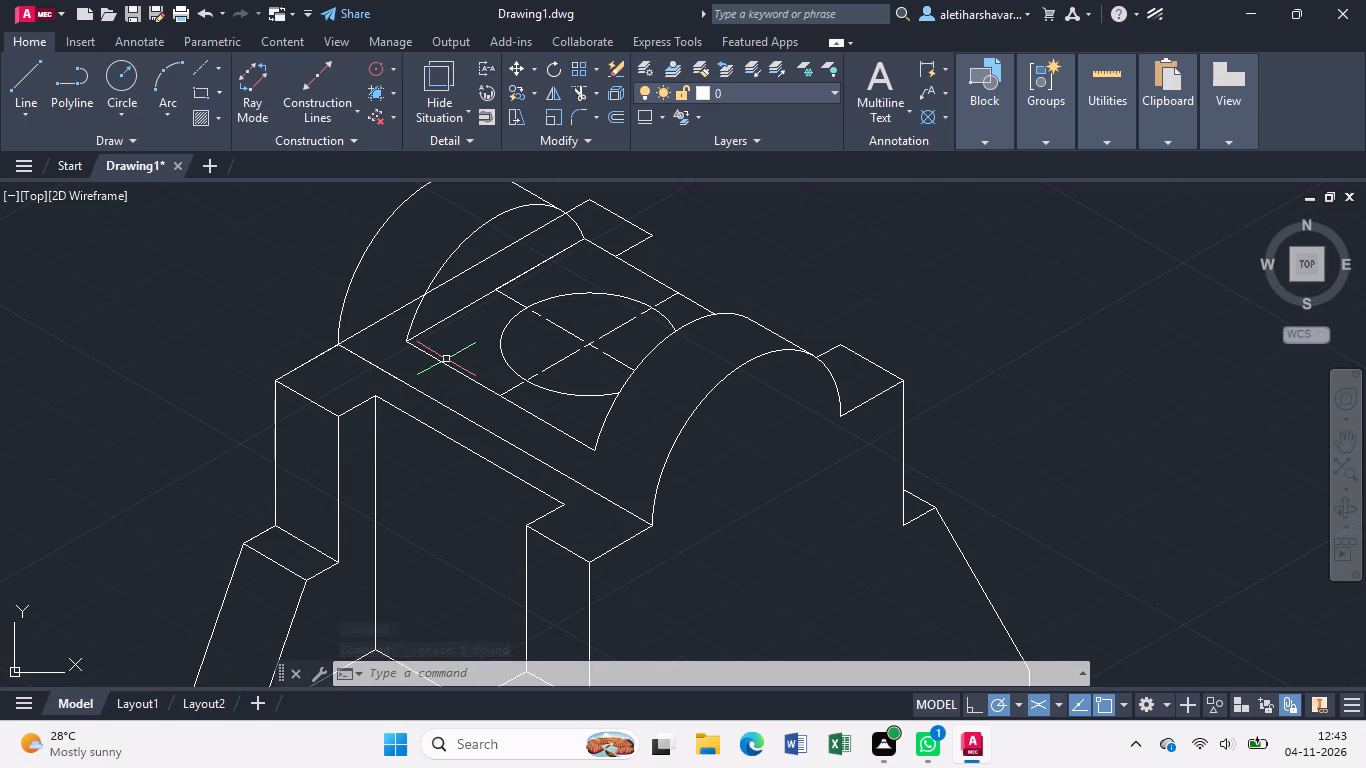
{"action": "key", "text": "l"}
{"action": "key", "text": "Return"}
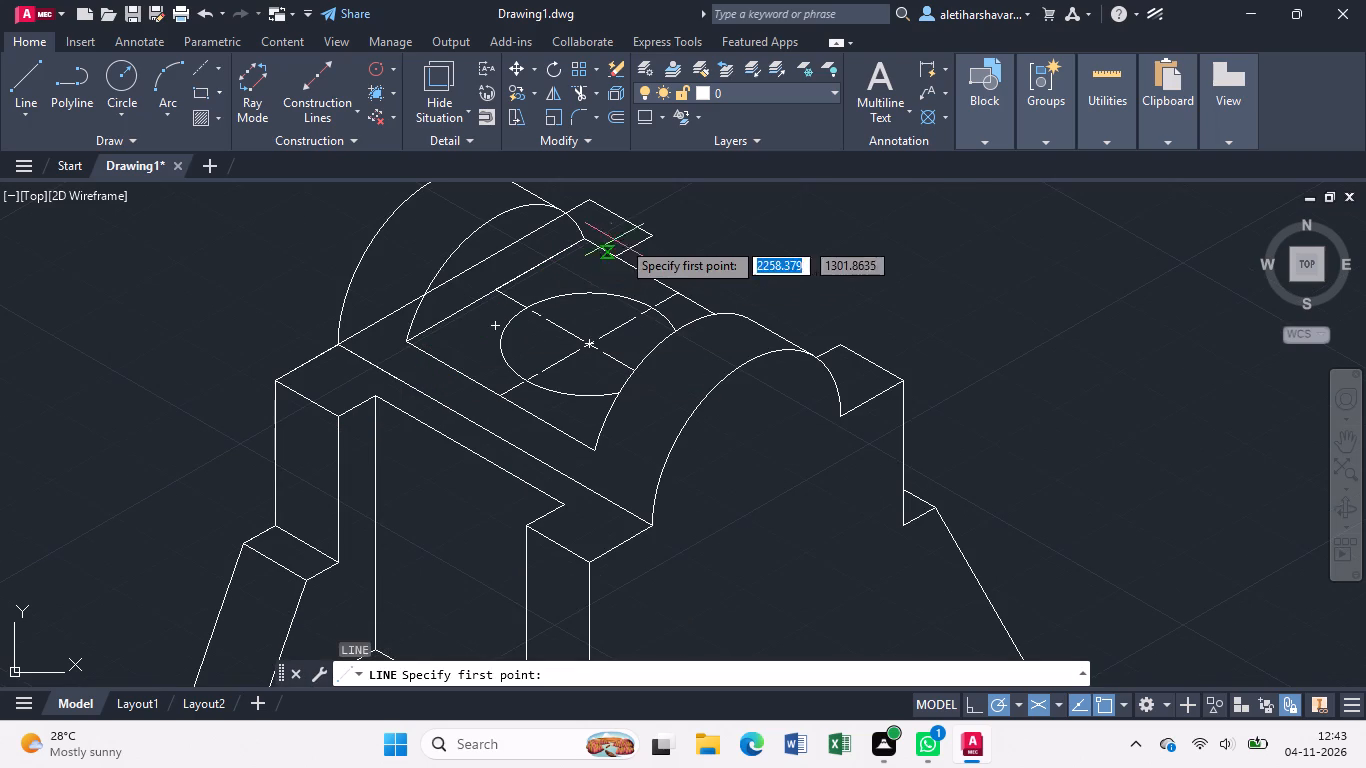
{"action": "left_click", "coordinate": [644, 233]}
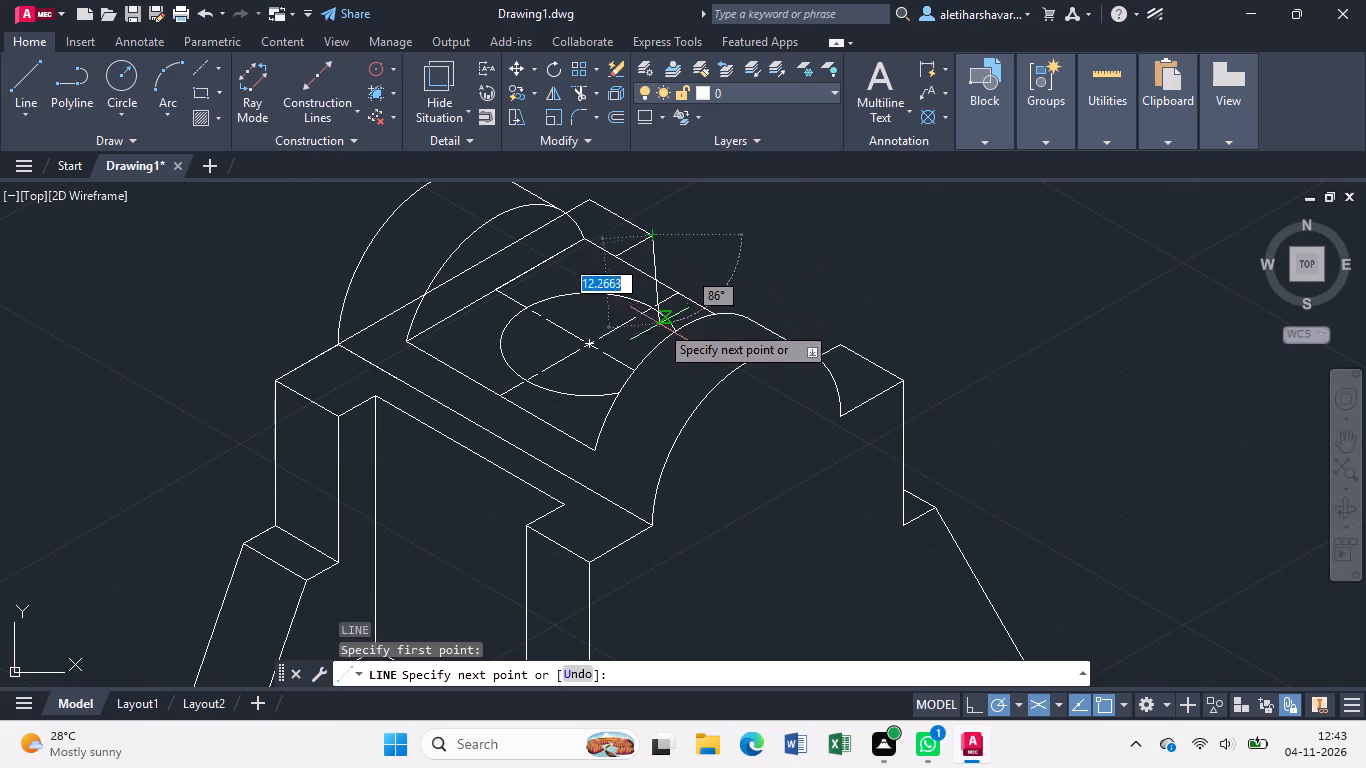
{"action": "left_click", "coordinate": [658, 411]}
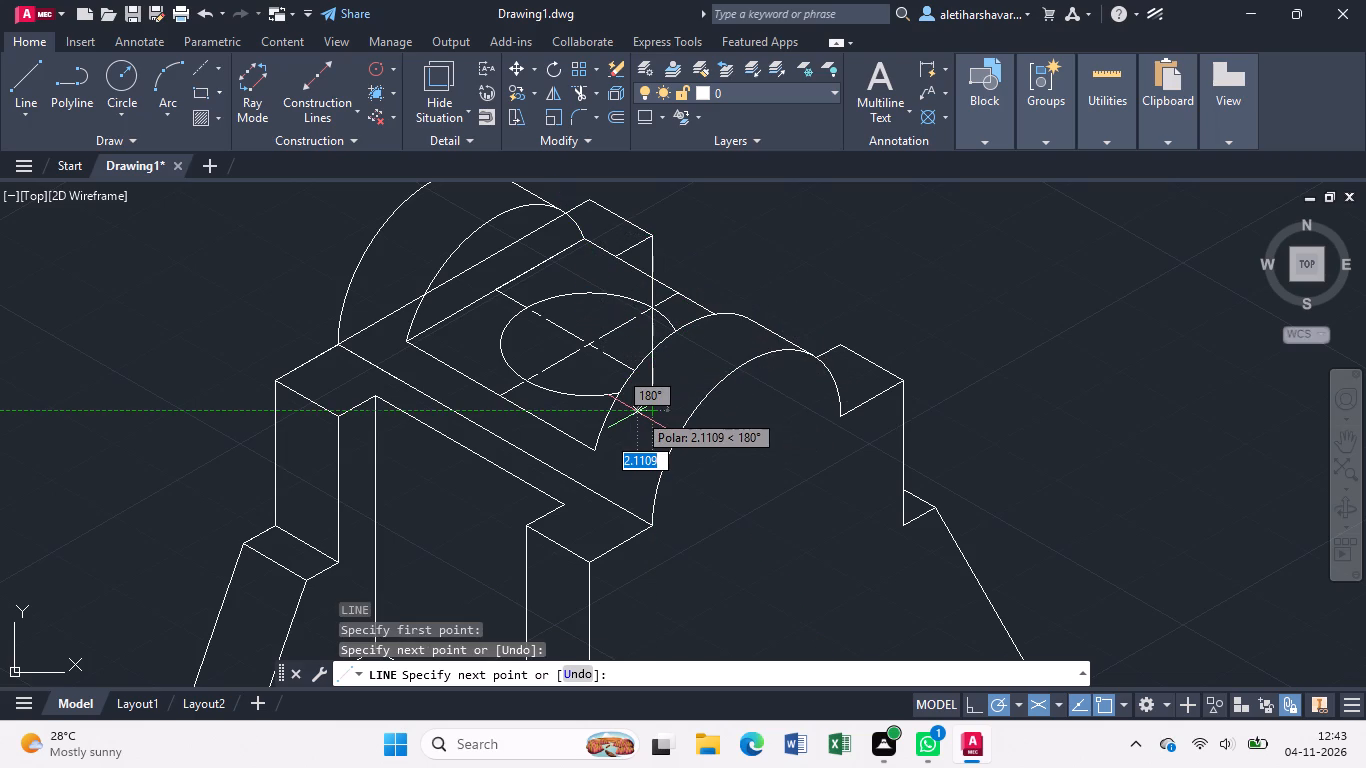
{"action": "key", "text": "Escape"}
Trim the new vertical line below the recess's back edge, keeping only the short piece beneath the 10-unit edge's corner.
{"action": "type", "text": "tr"}
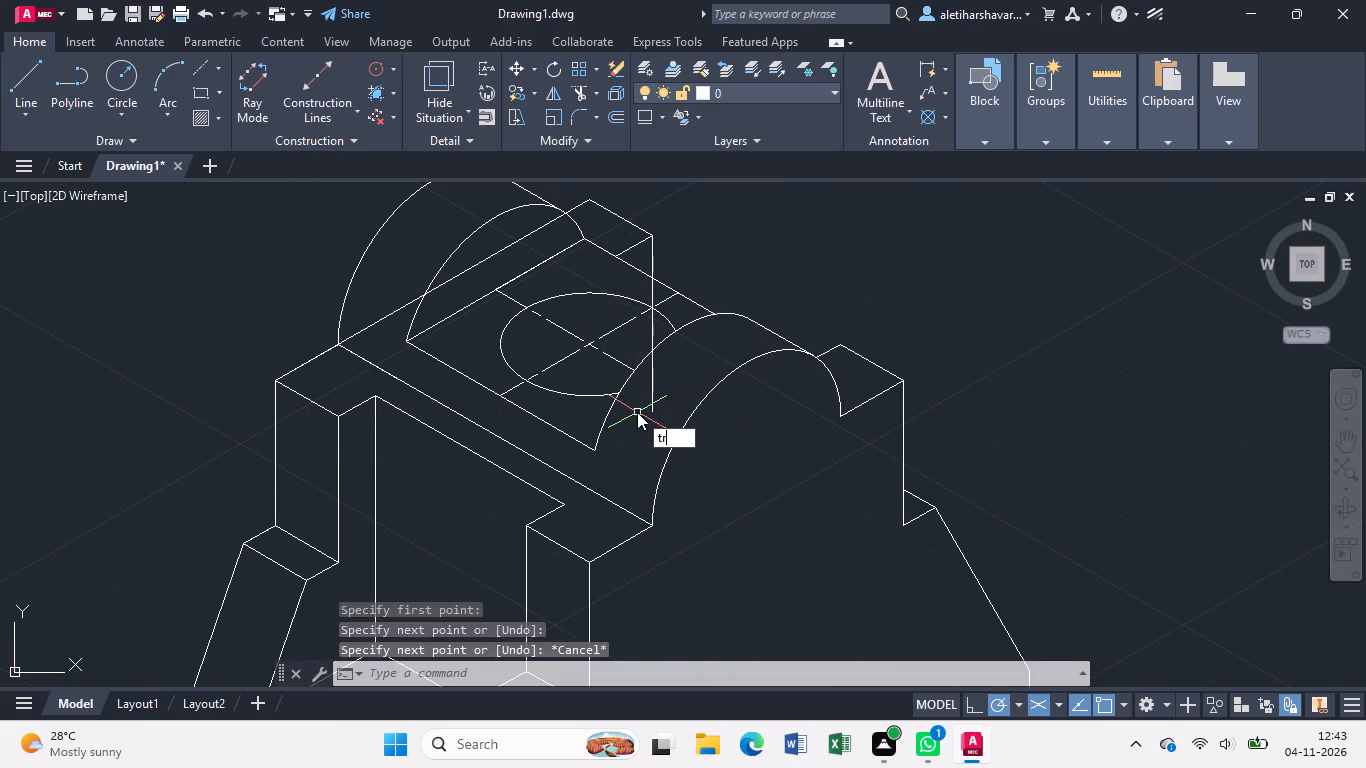
{"action": "key", "text": "Return"}
{"action": "left_click", "coordinate": [653, 263]}
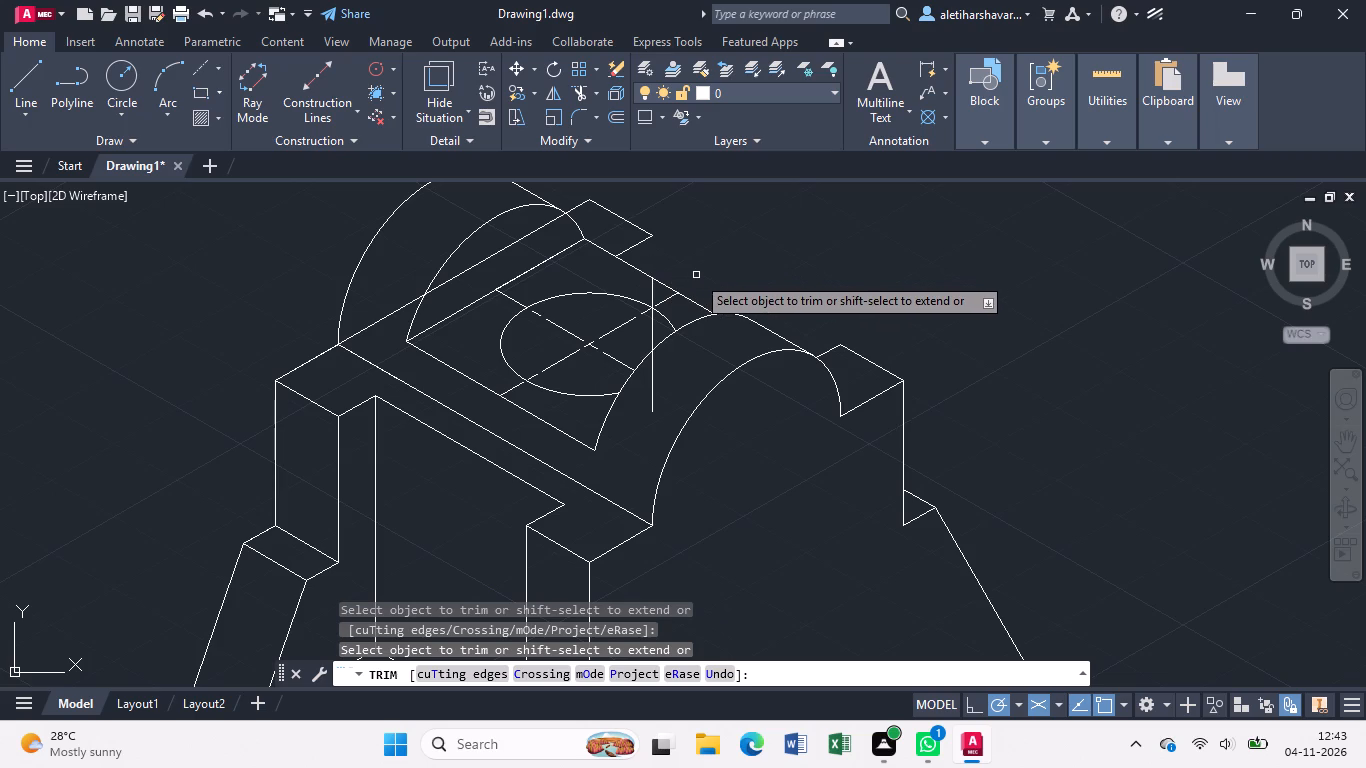
{"action": "key", "text": "ctrl+z"}
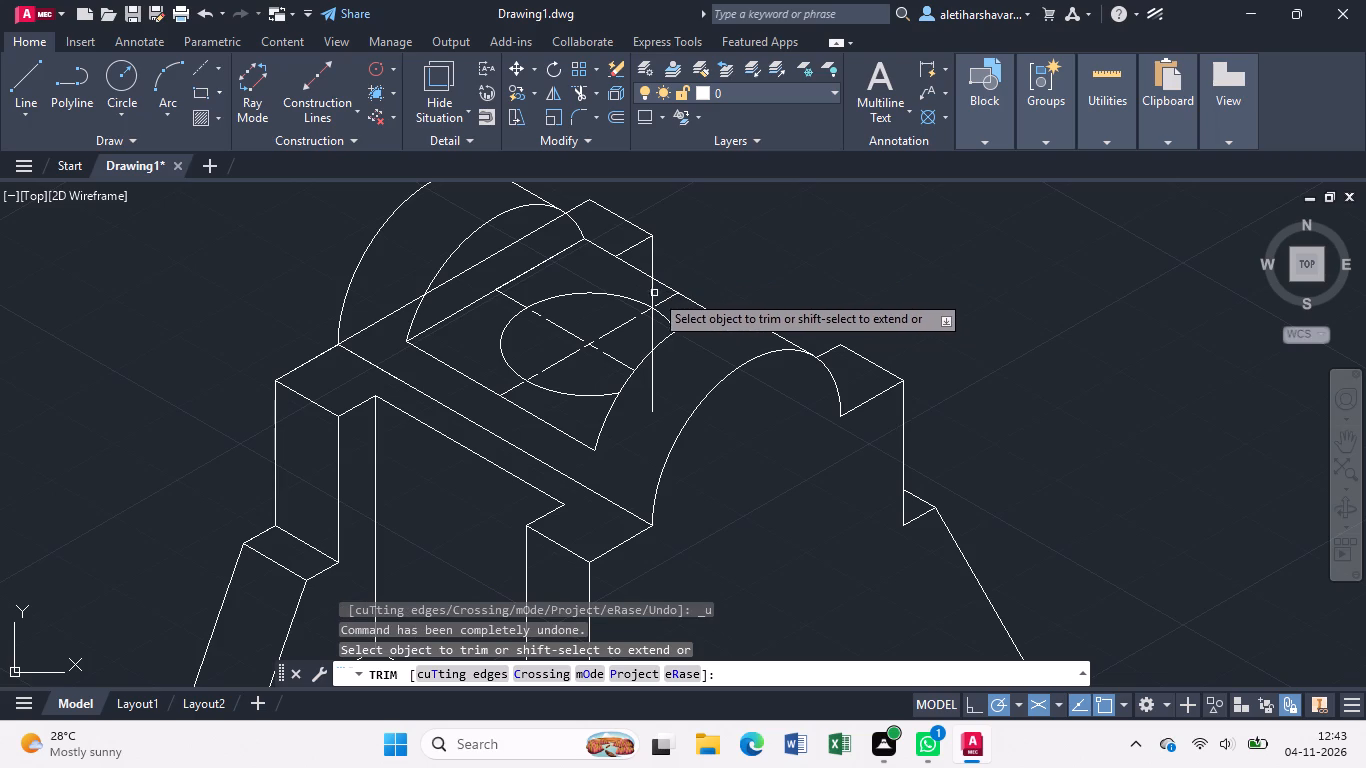
{"action": "left_click", "coordinate": [651, 291]}
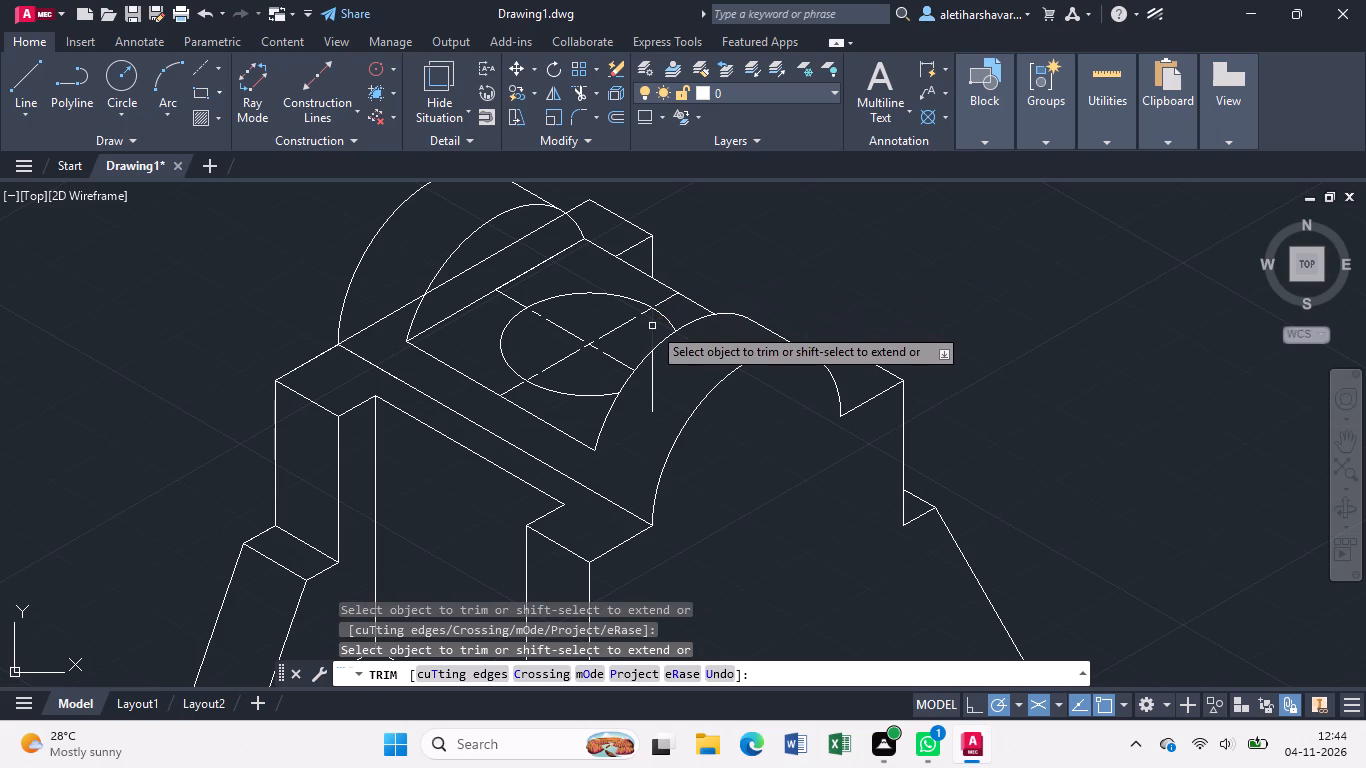
{"action": "left_click", "coordinate": [652, 326]}
{"action": "left_click", "coordinate": [653, 375]}
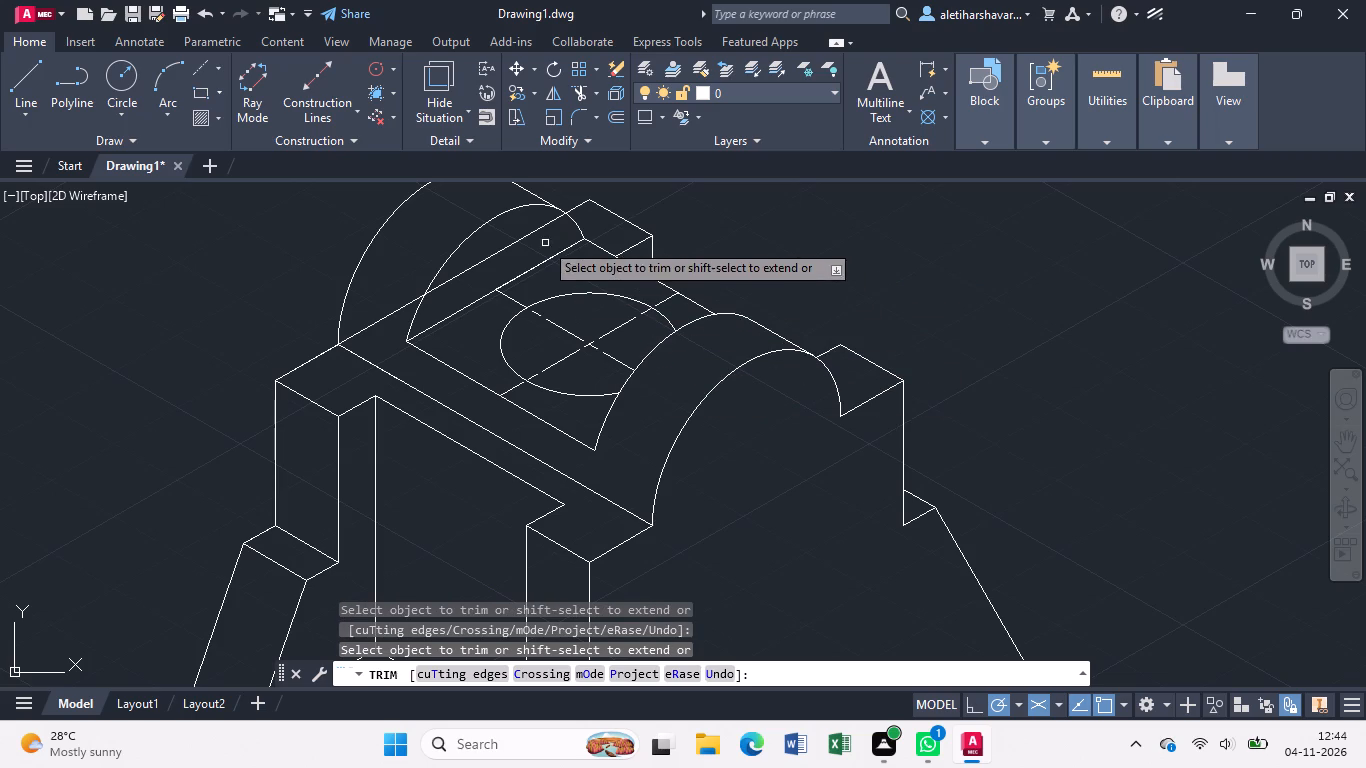
Trim the 50-unit line where it crosses the far rounded upright, keeping the ledge edges on both sides.
{"action": "left_click", "coordinate": [543, 228]}
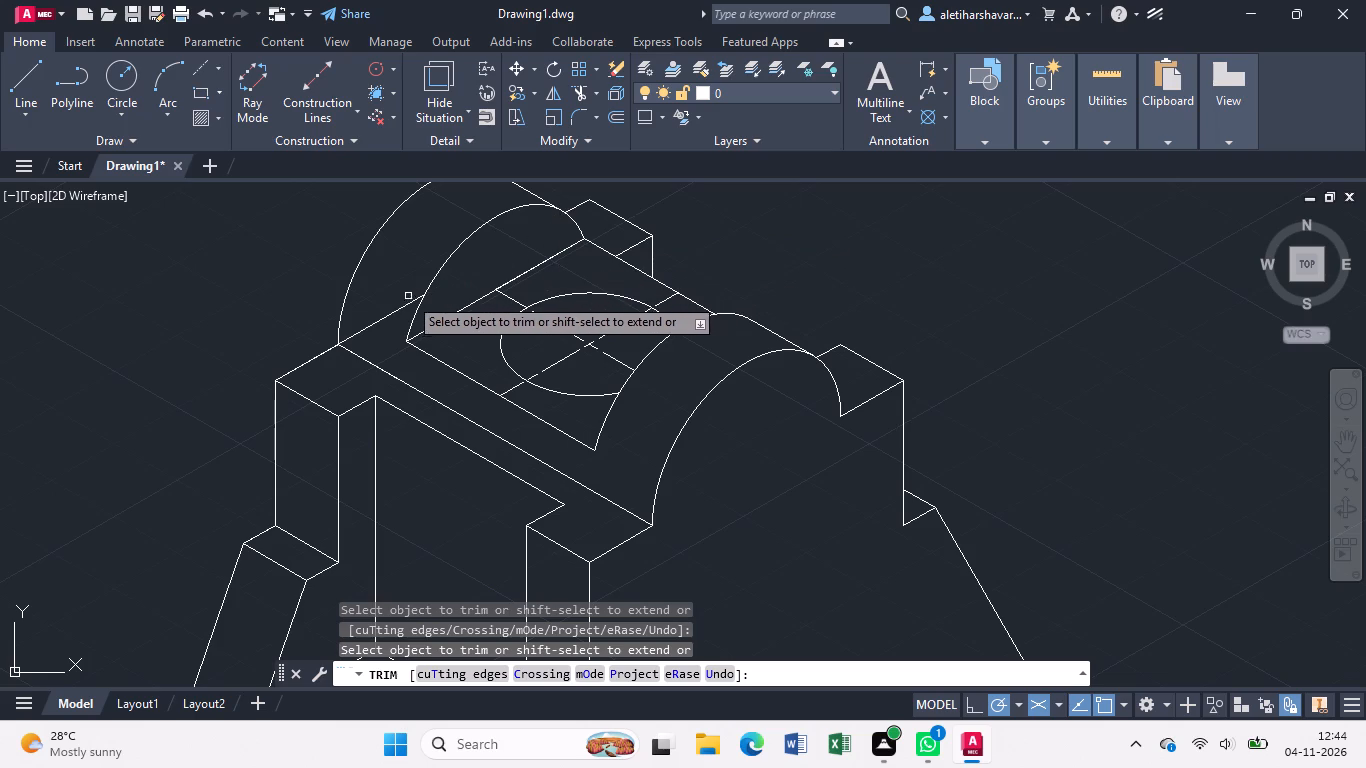
{"action": "left_click", "coordinate": [400, 307]}
{"action": "scroll", "coordinate": [400, 307], "scroll_direction": "down", "scroll_amount": 1}
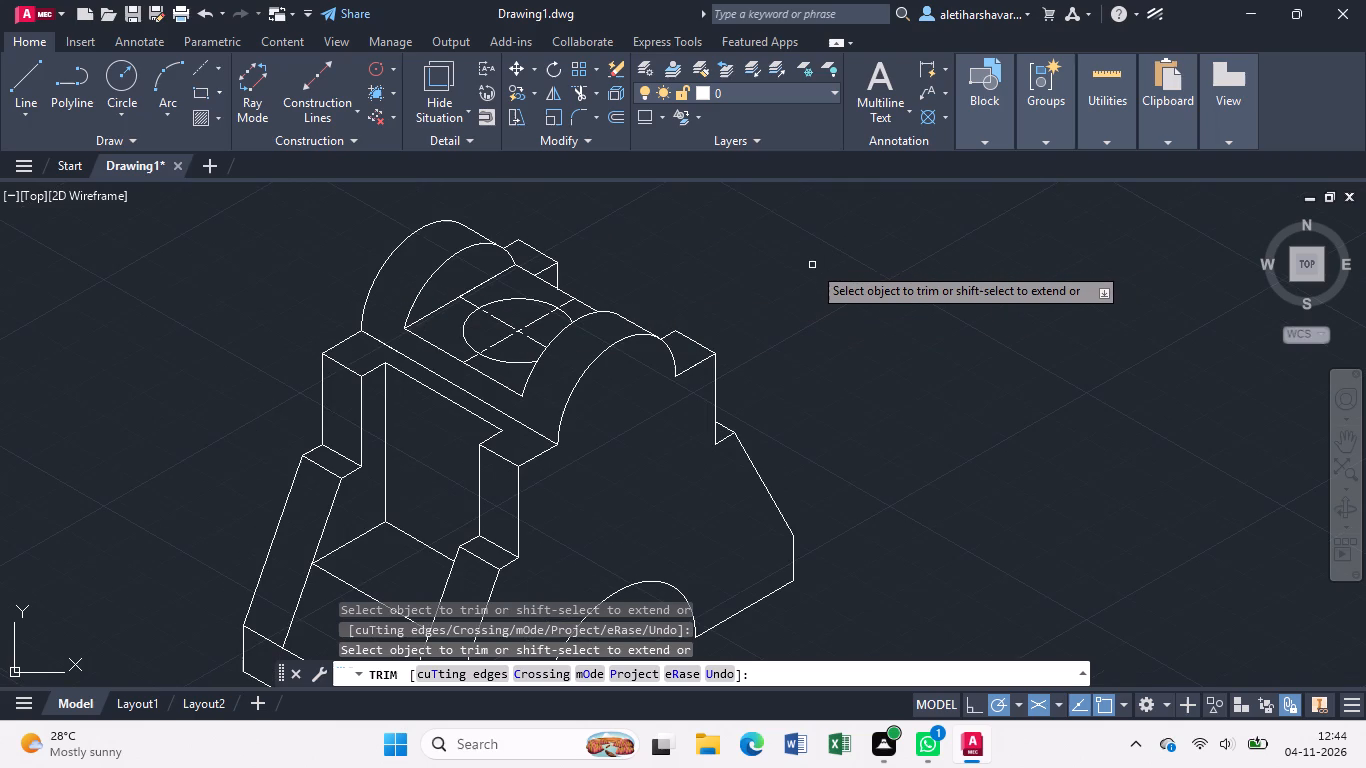
{"action": "scroll", "coordinate": [811, 290], "scroll_direction": "down", "scroll_amount": 1}
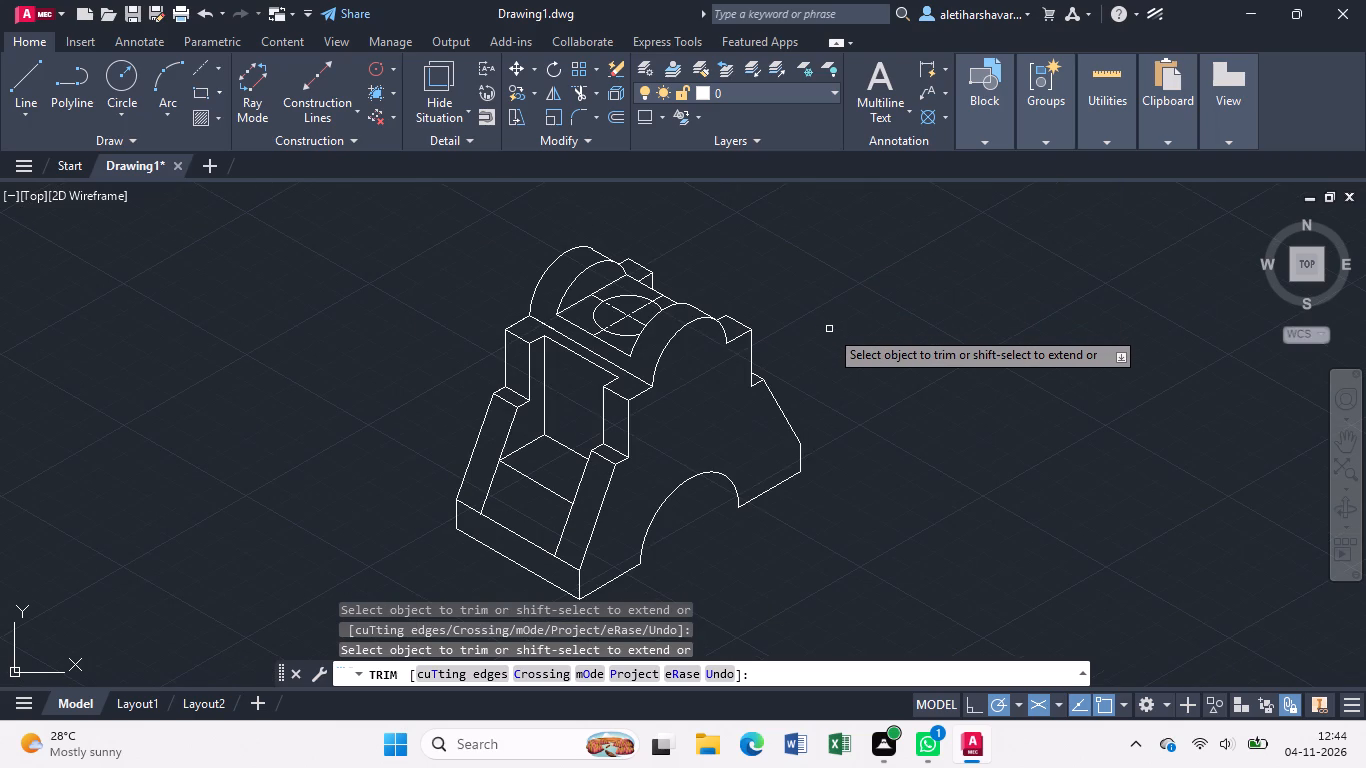
{"action": "key", "text": "Escape"}
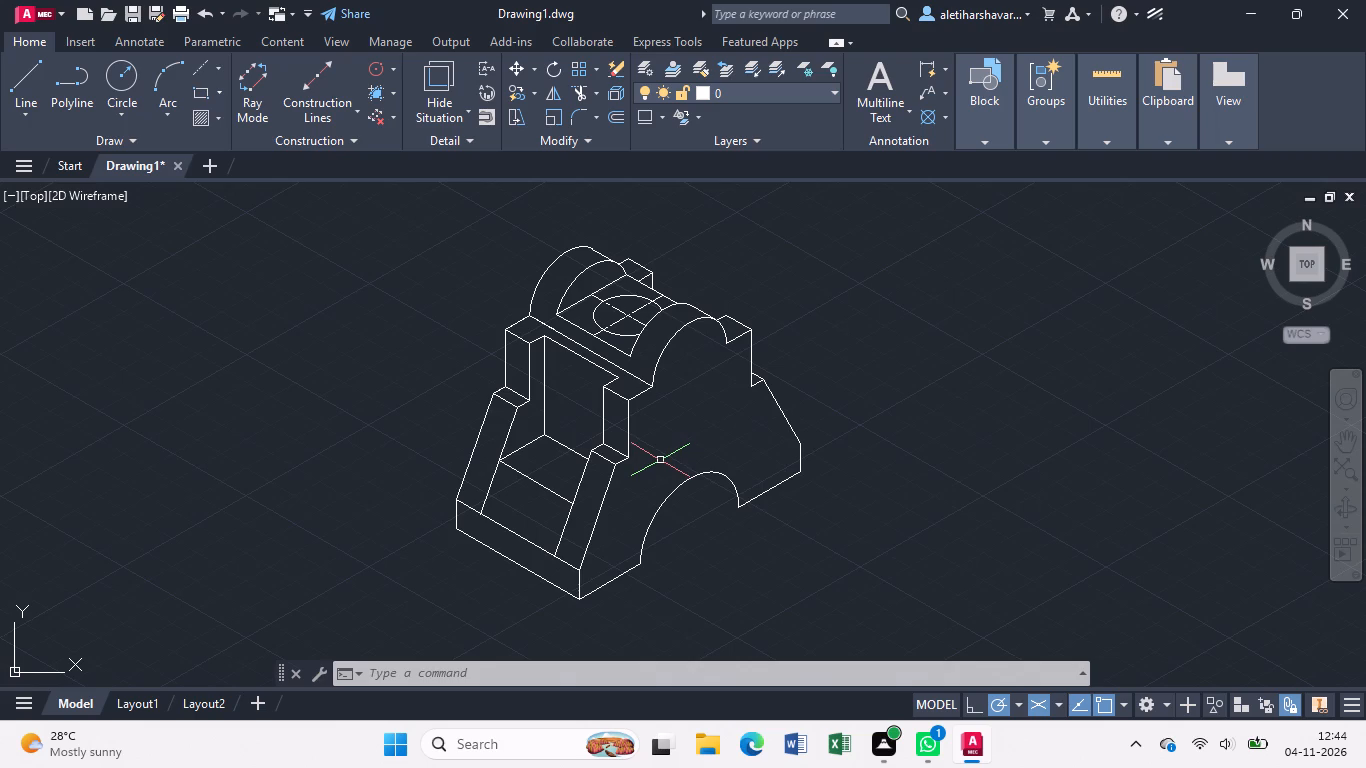
Set the current linetype to AM_ISO08W050x2 and draw a centre line between the two feet of the base's front arch.
{"action": "middle_click_drag", "start_coordinate": [660, 456], "coordinate": [608, 316]}
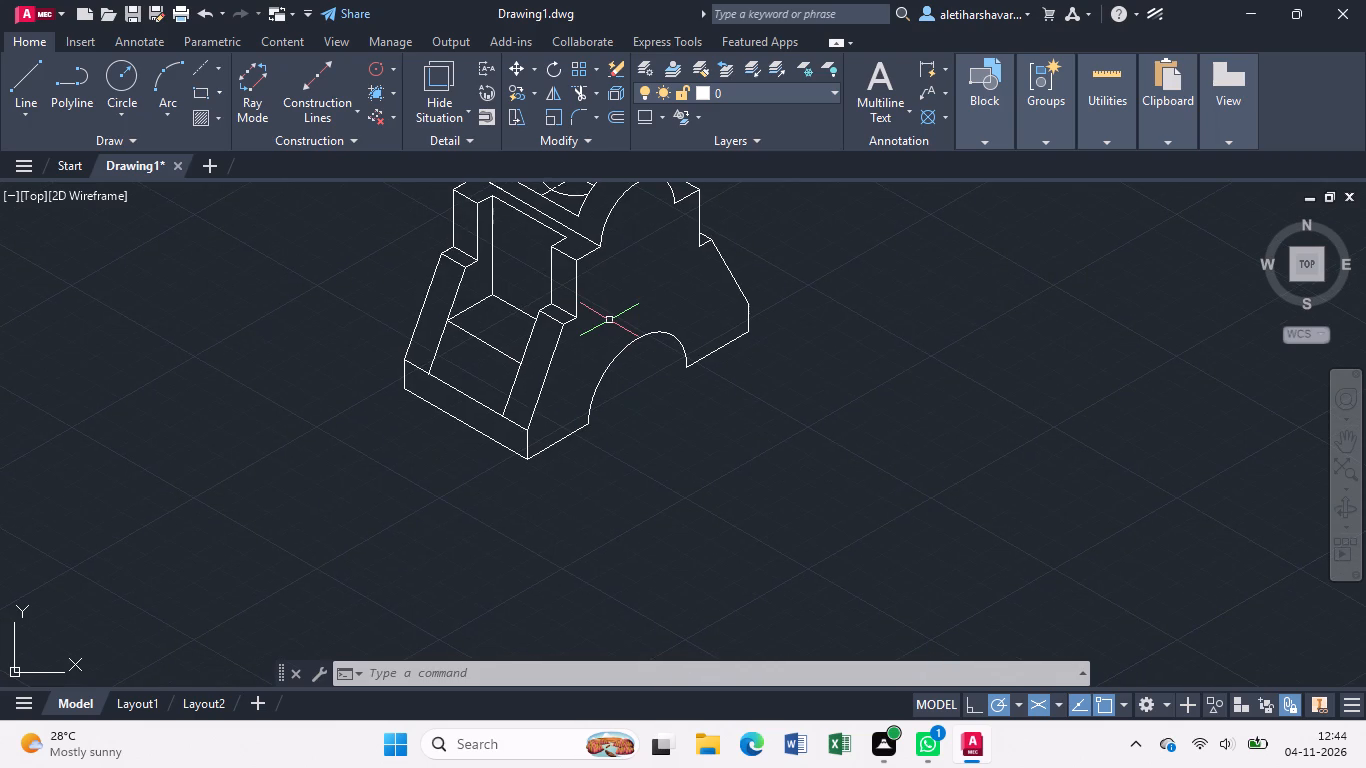
{"action": "key", "text": "ctrl+1"}
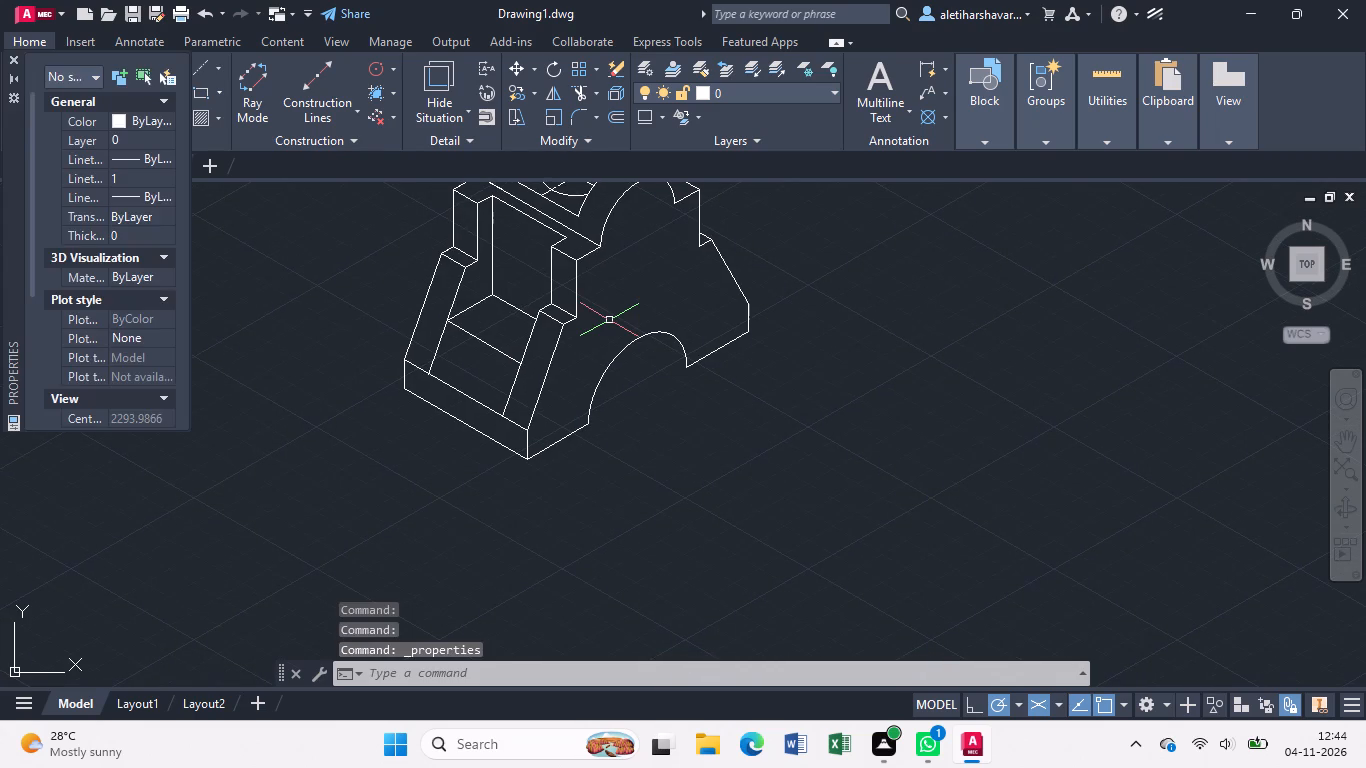
{"action": "left_click", "coordinate": [166, 154]}
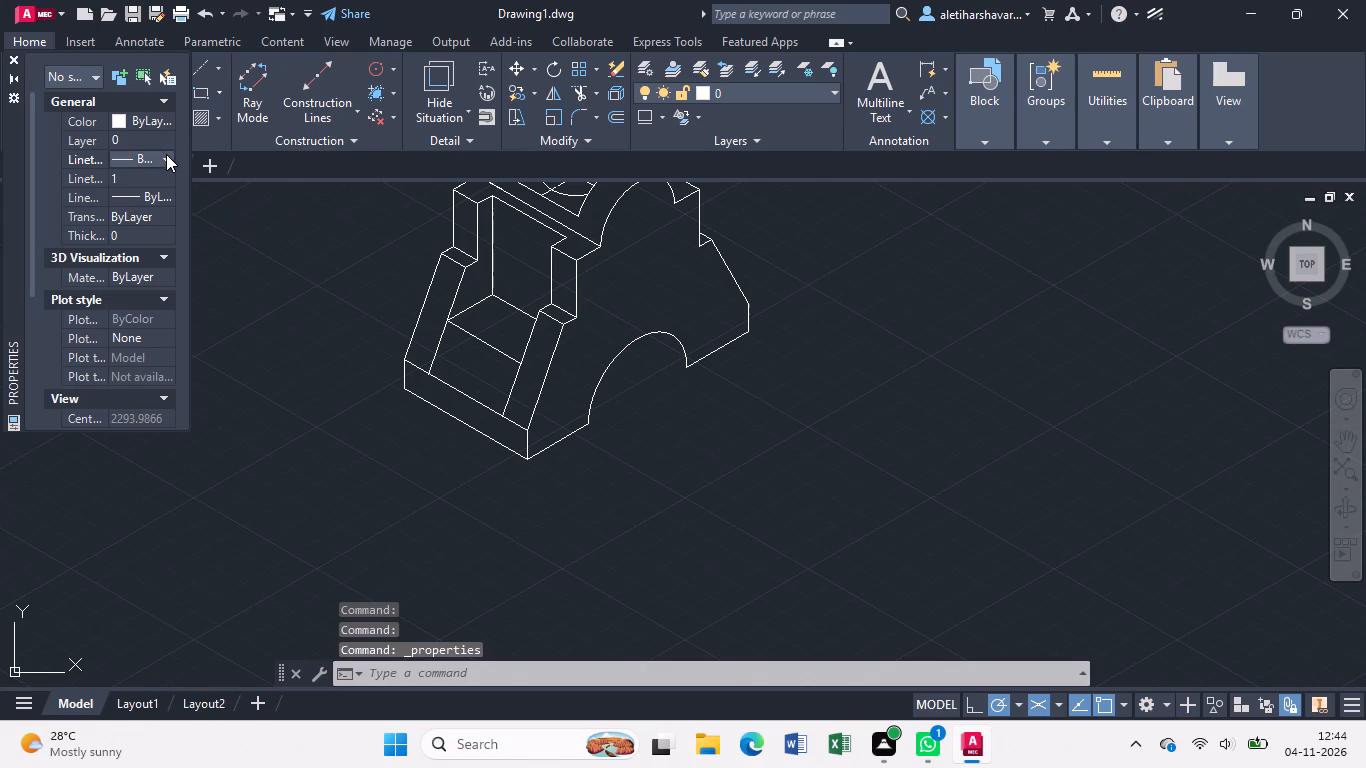
{"action": "left_click", "coordinate": [167, 154]}
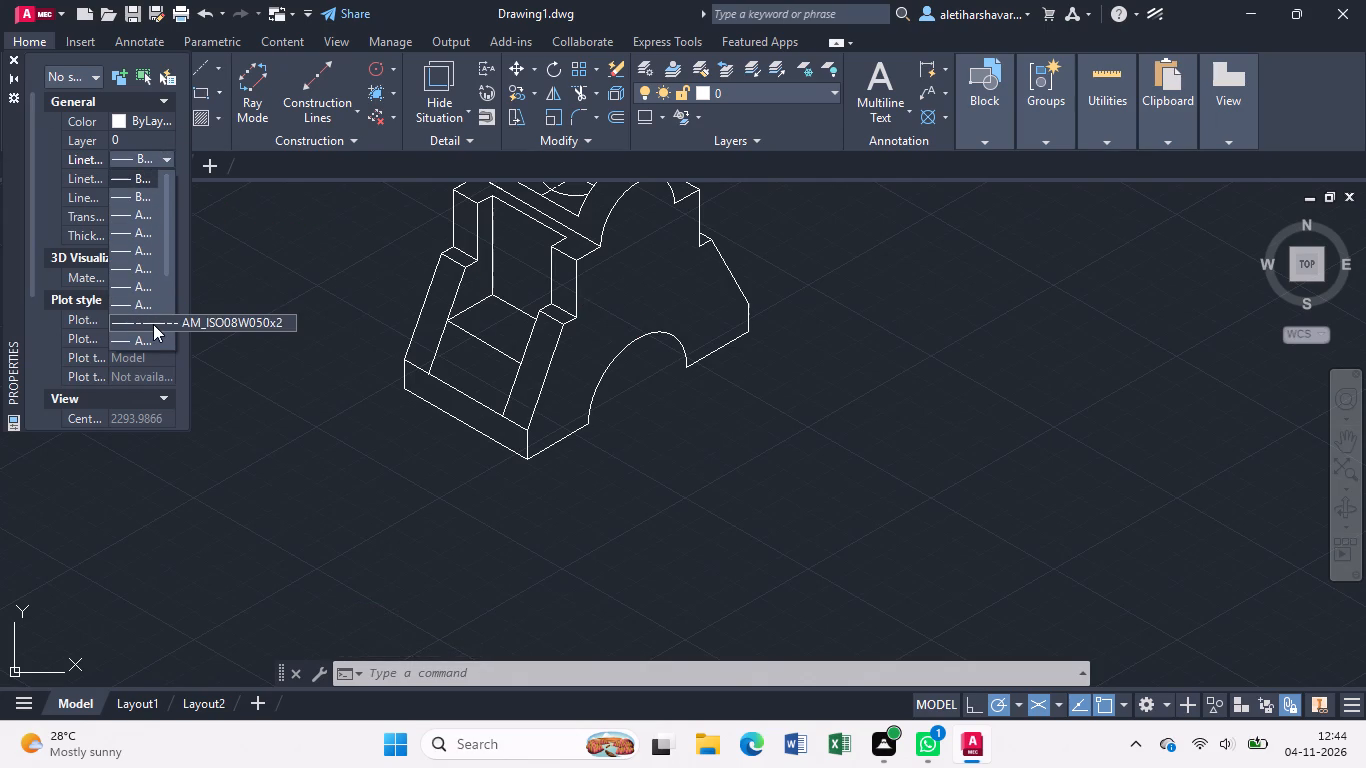
{"action": "left_click", "coordinate": [152, 317]}
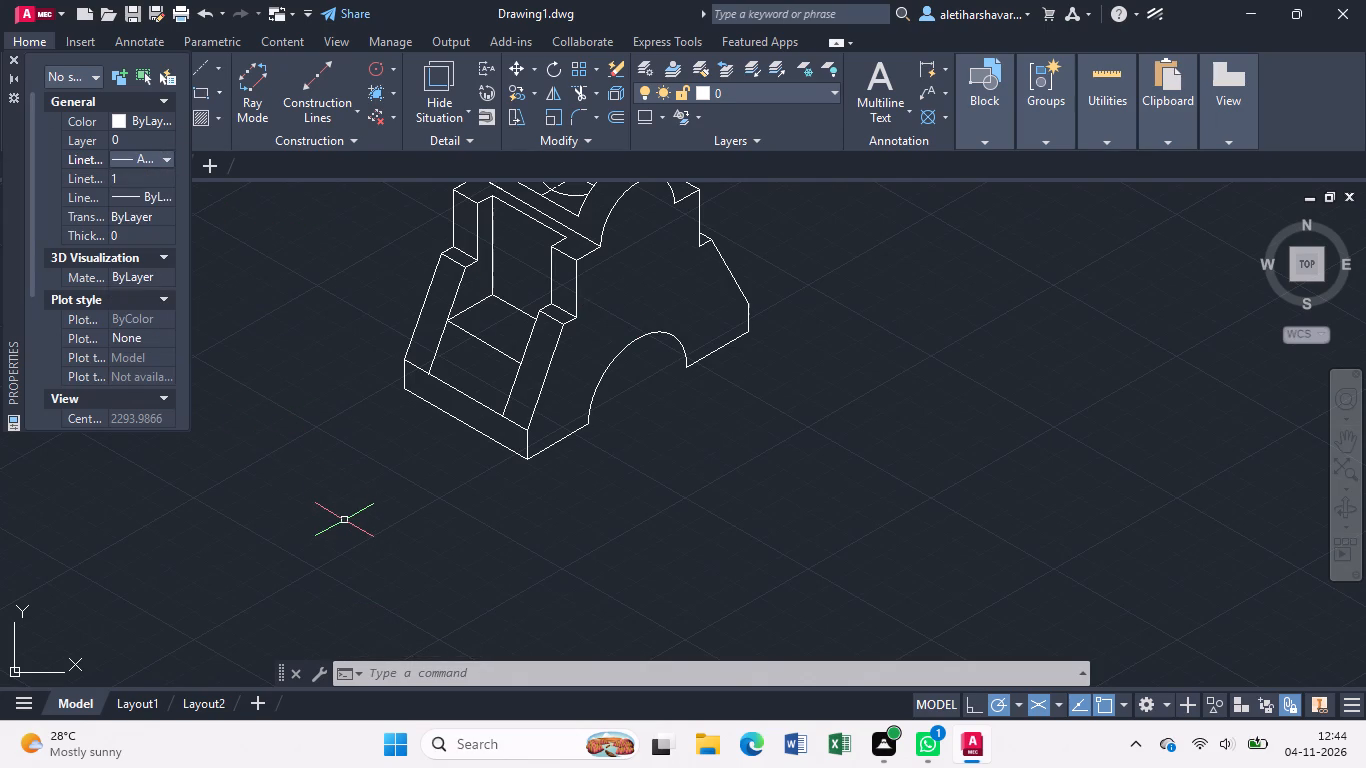
{"action": "key", "text": "l"}
{"action": "key", "text": "Return"}
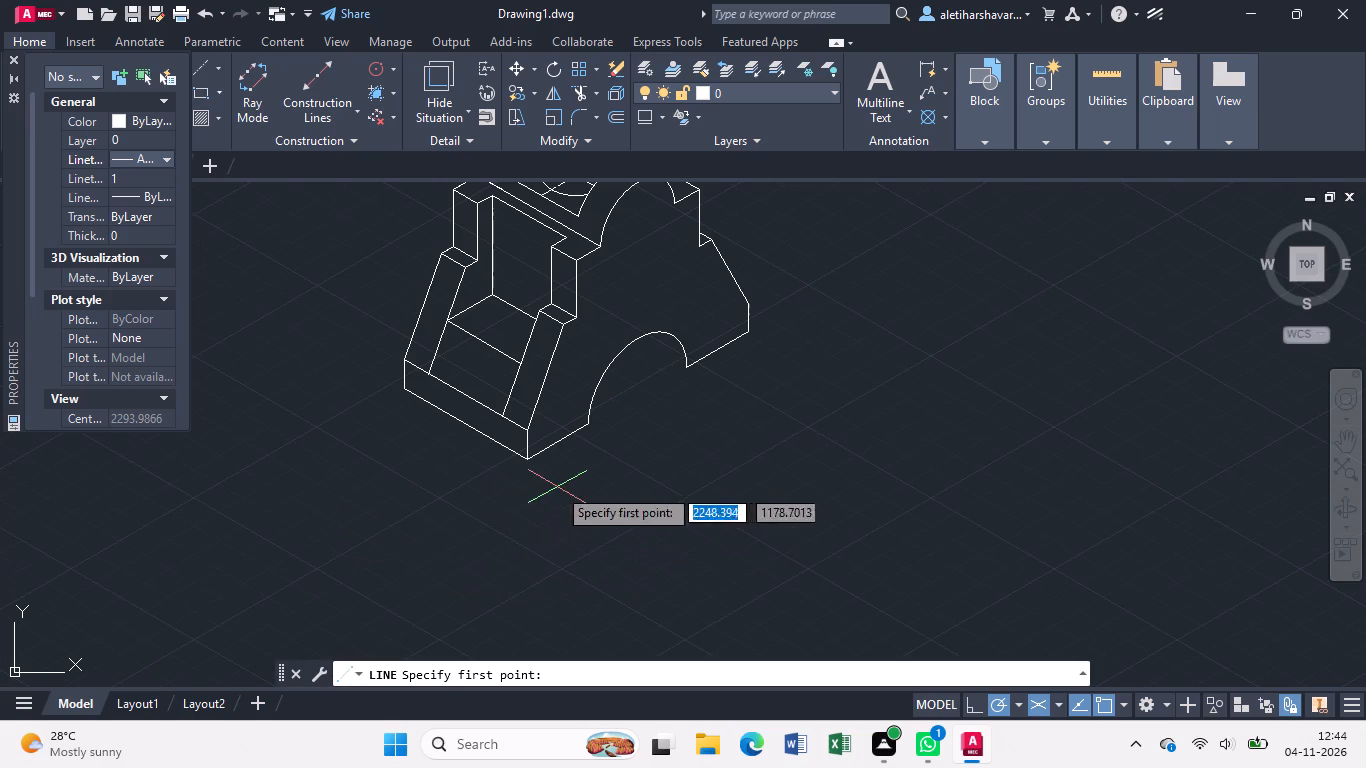
{"action": "left_click", "coordinate": [592, 429]}
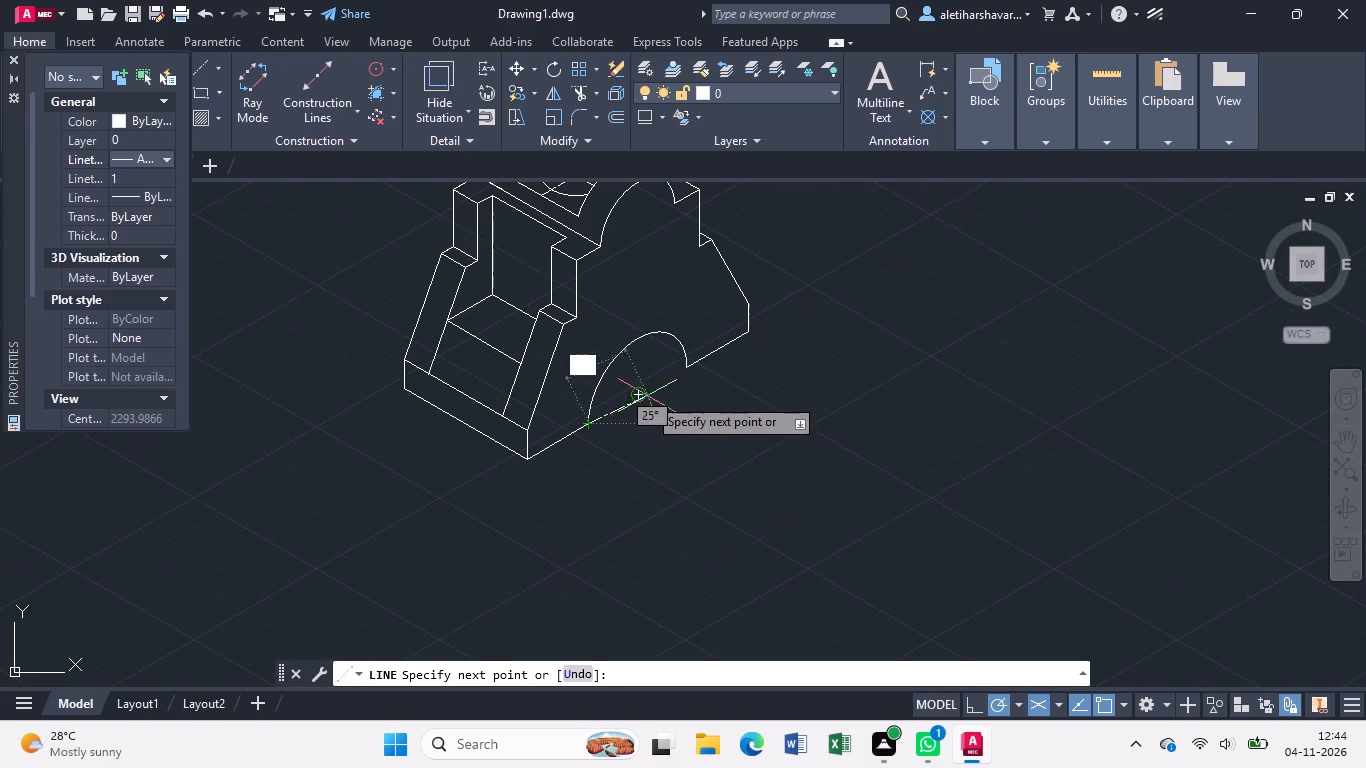
{"action": "left_click", "coordinate": [691, 368]}
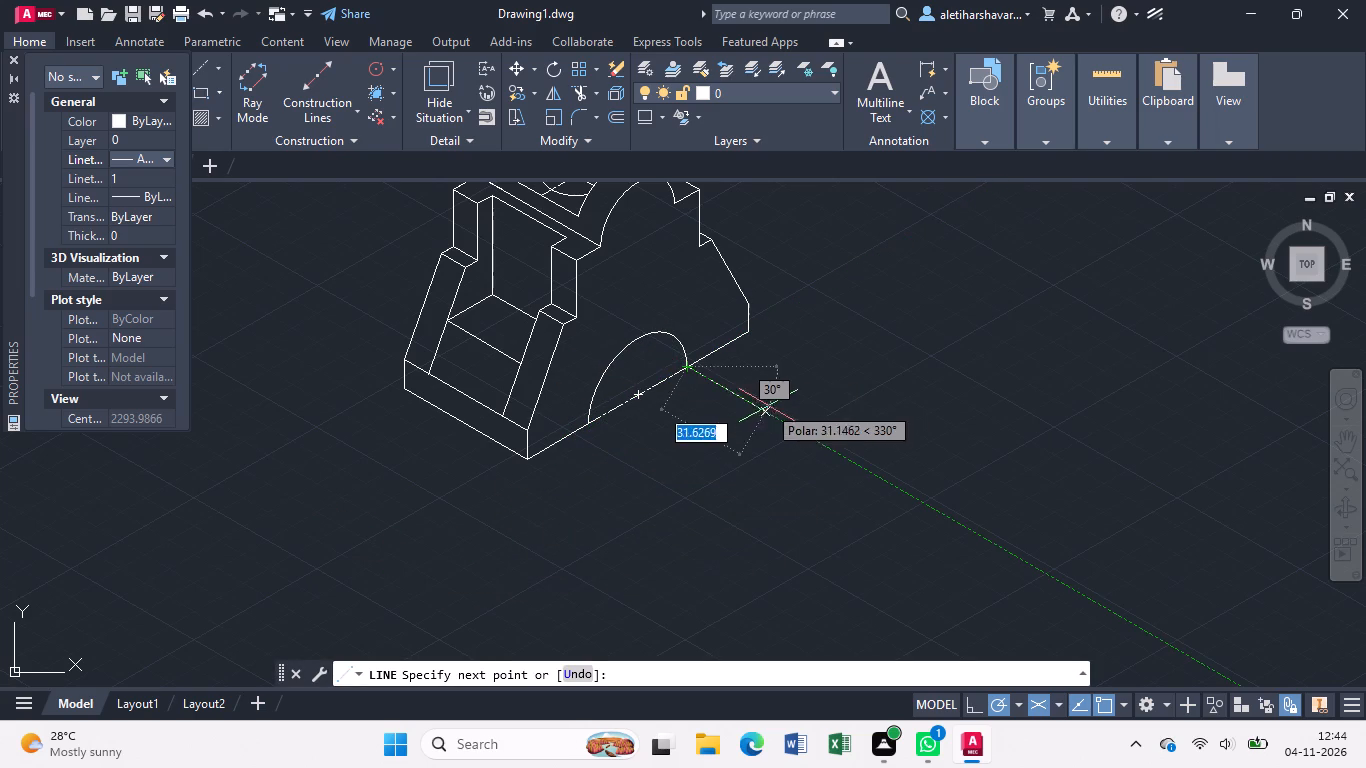
{"action": "key", "text": "Escape"}
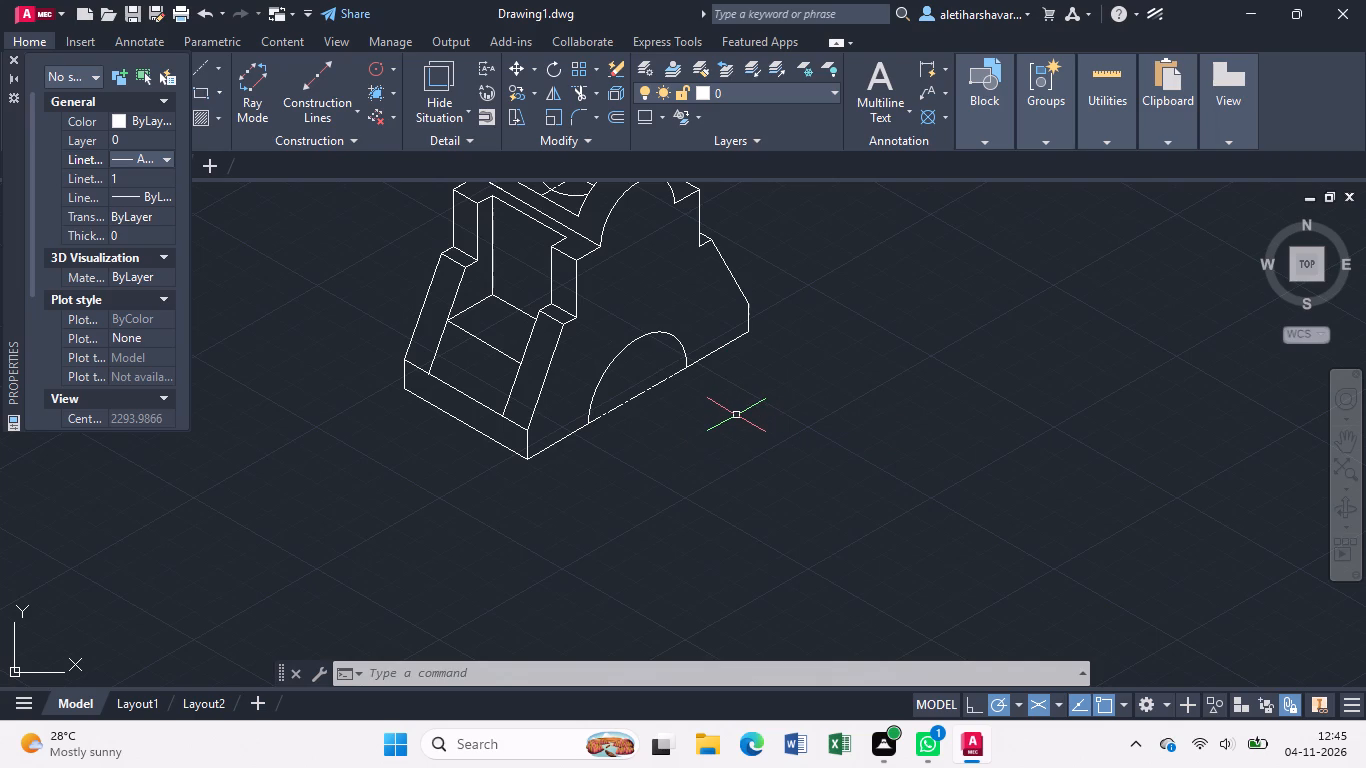
Draw a vertical centre line from the midpoint of the arch's base line up past the top of the arch.
{"action": "key", "text": "l"}
{"action": "key", "text": "Return"}
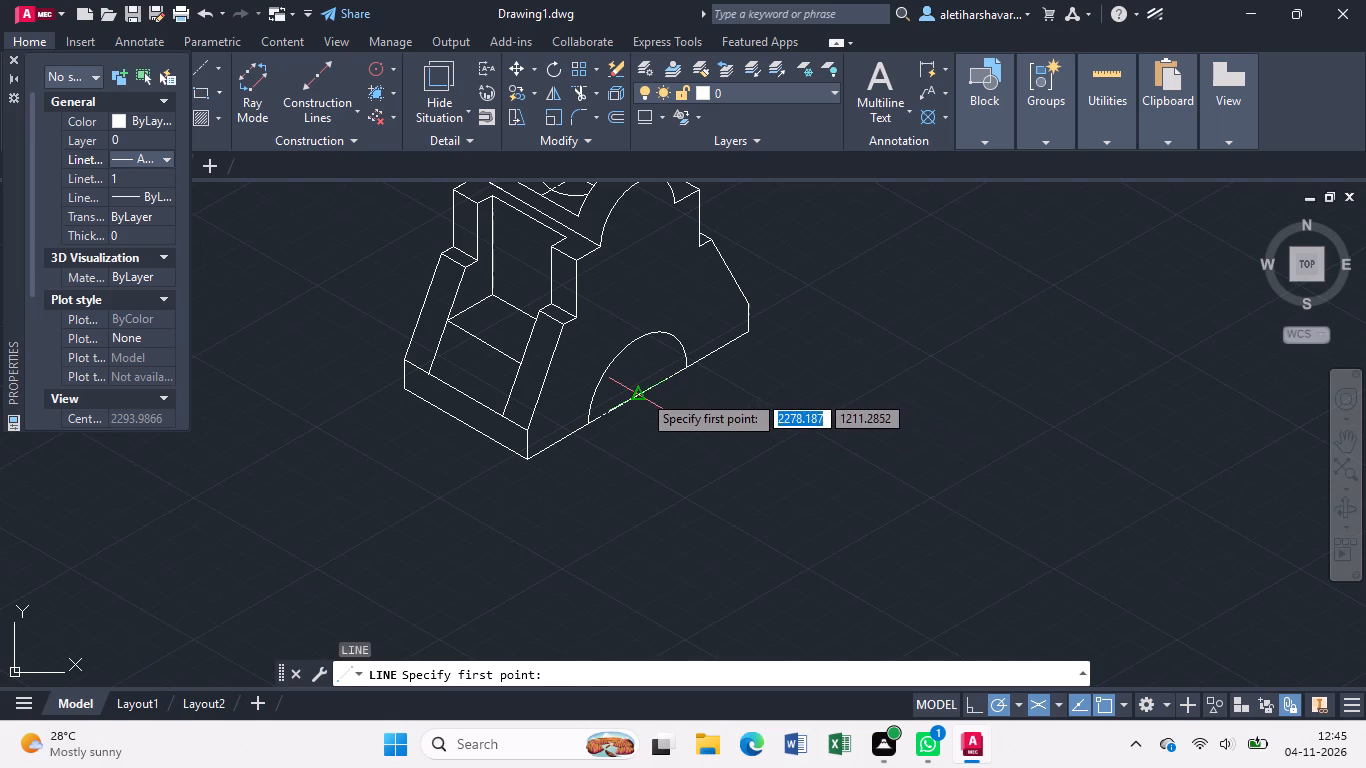
{"action": "left_click", "coordinate": [642, 393]}
{"action": "left_click", "coordinate": [639, 324]}
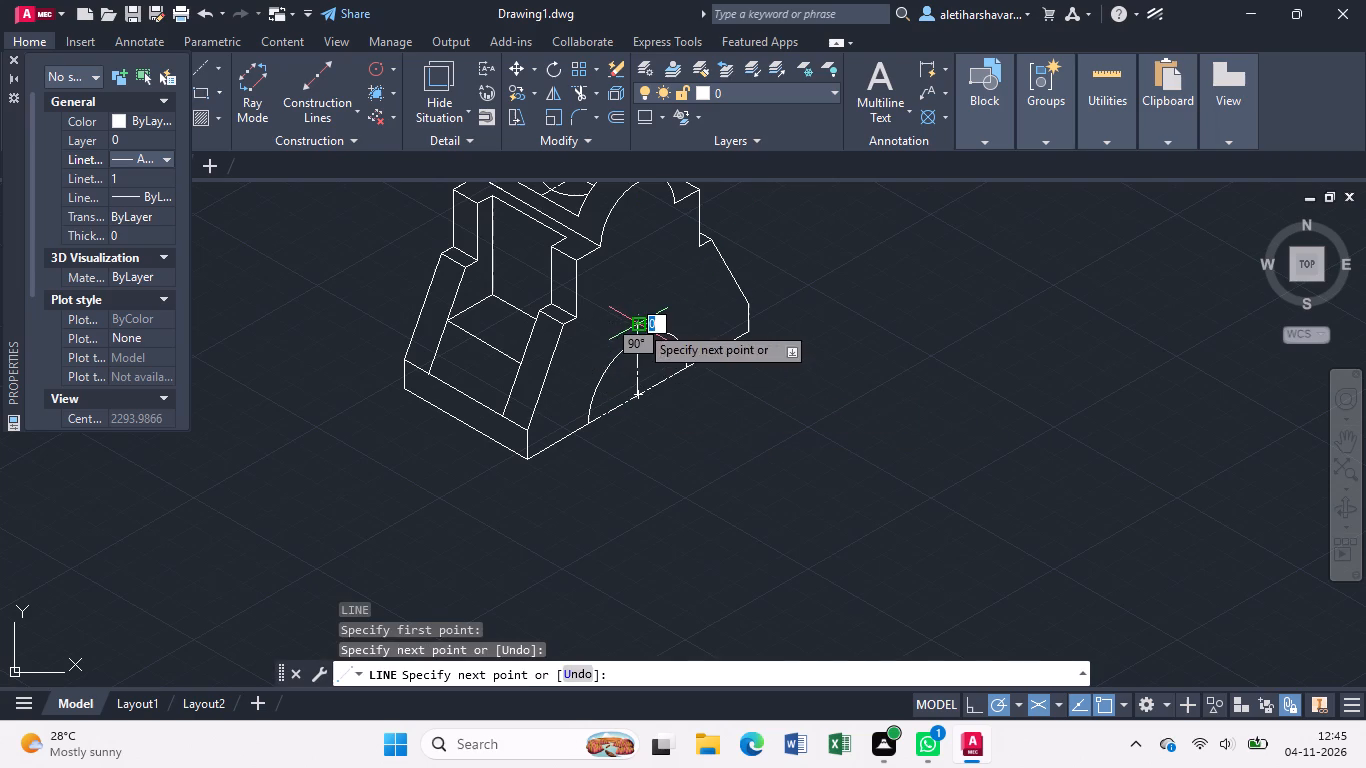
{"action": "key", "text": "Escape"}
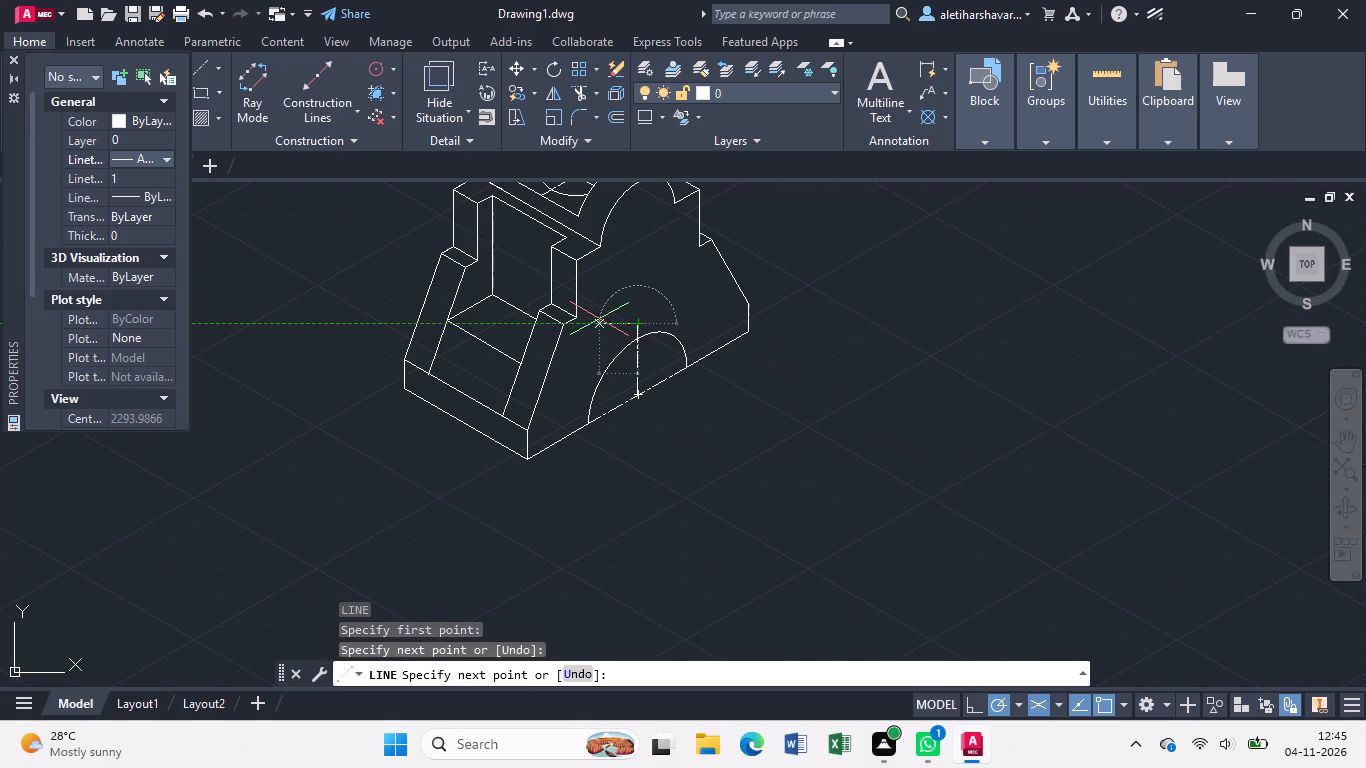
Trim the part of the vertical centre line that extends above the arch.
{"action": "type", "text": "tr"}
{"action": "key", "text": "Return"}
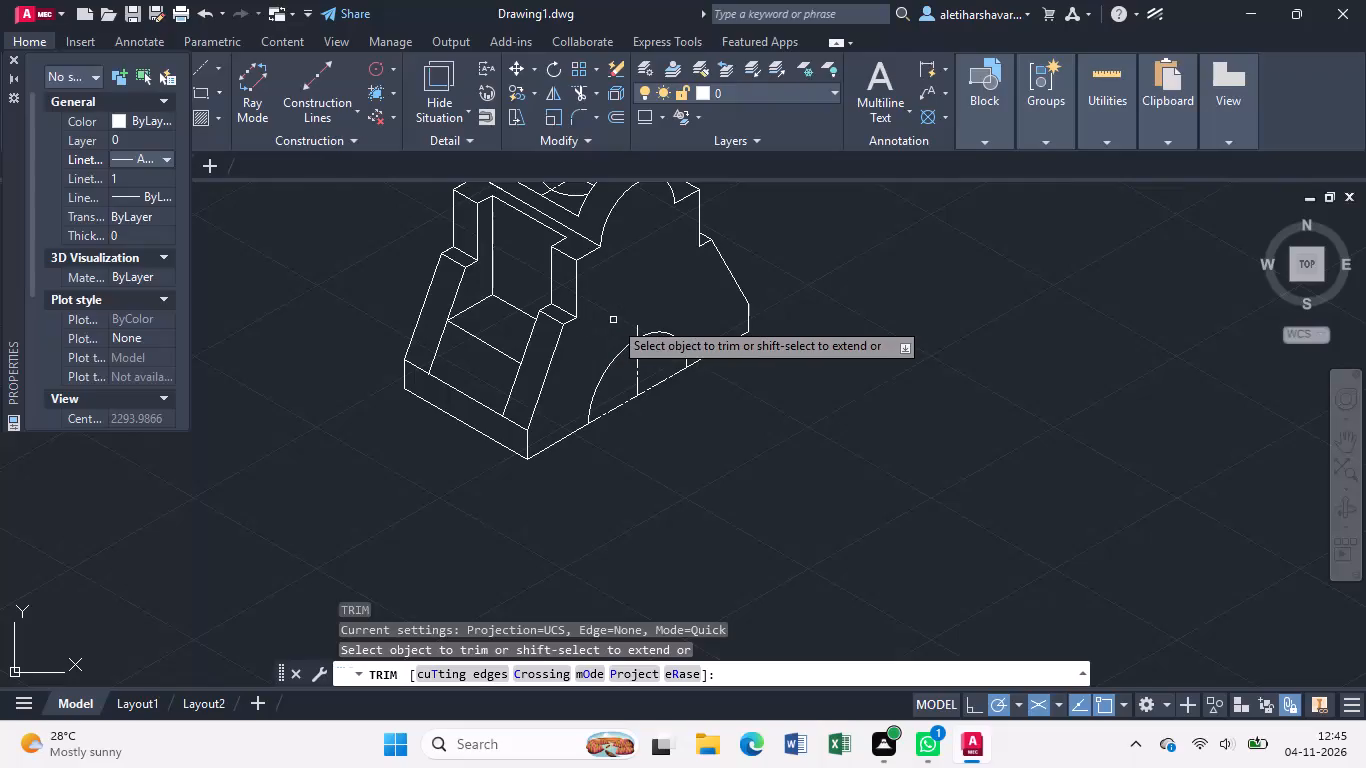
{"action": "left_click", "coordinate": [635, 329]}
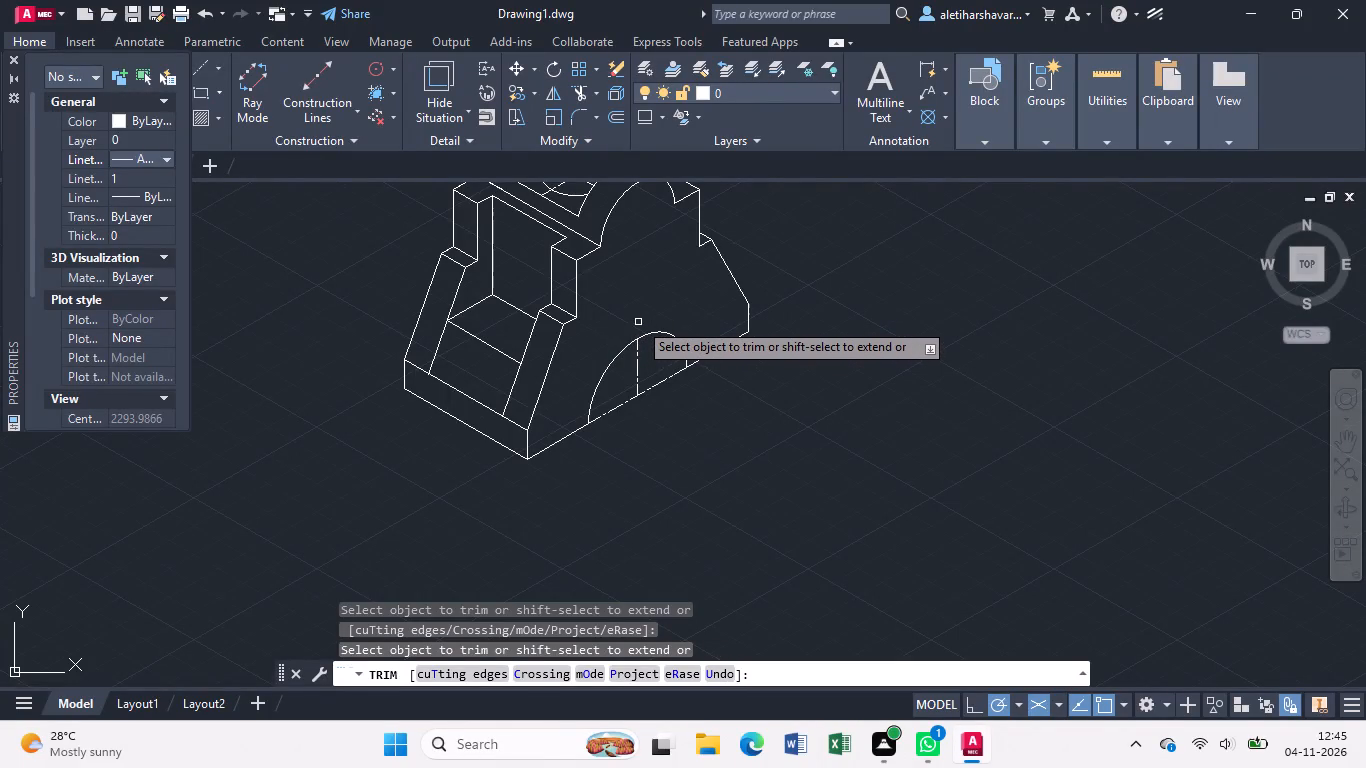
{"action": "key", "text": "Escape"}
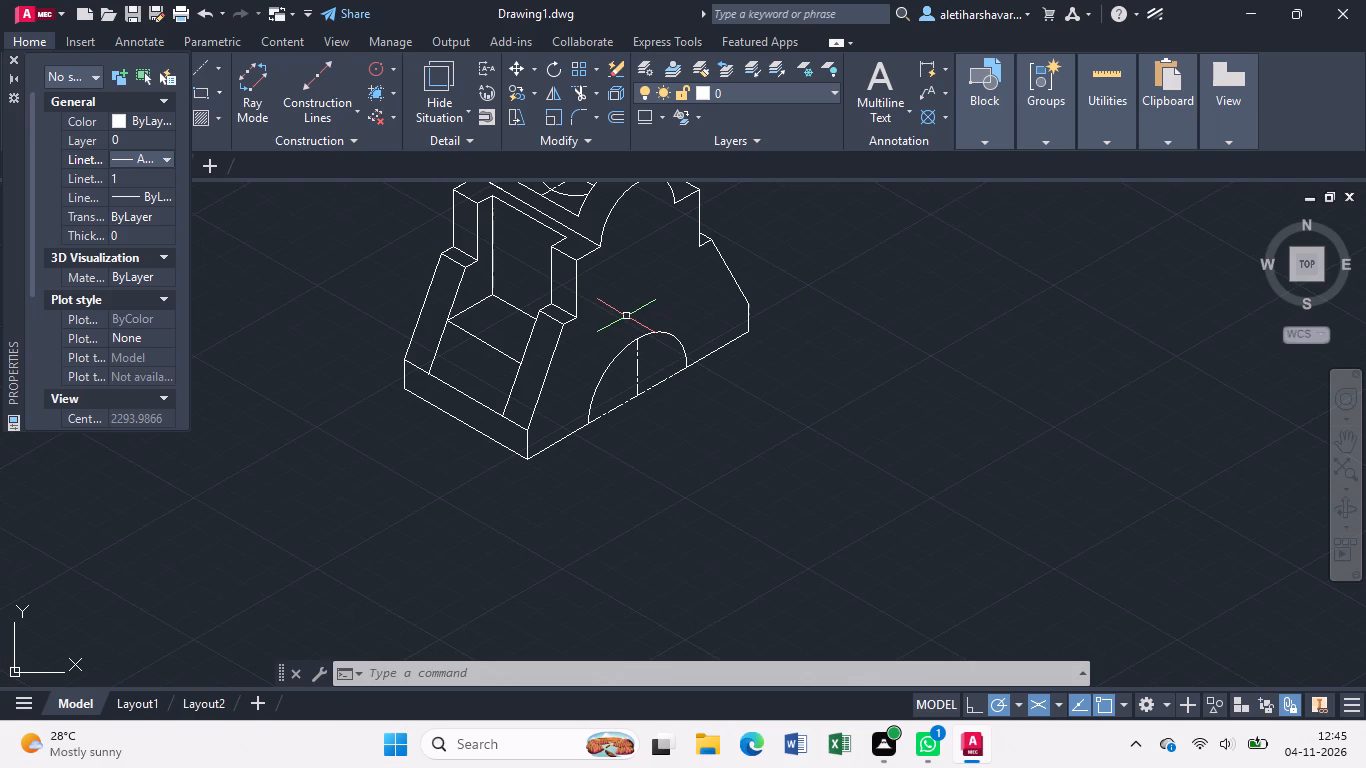
Restore the current linetype to ByLayer and close the object properties.
{"action": "scroll", "coordinate": [626, 298], "scroll_direction": "down", "scroll_amount": 1}
{"action": "middle_click_drag", "start_coordinate": [625, 279], "coordinate": [630, 297]}
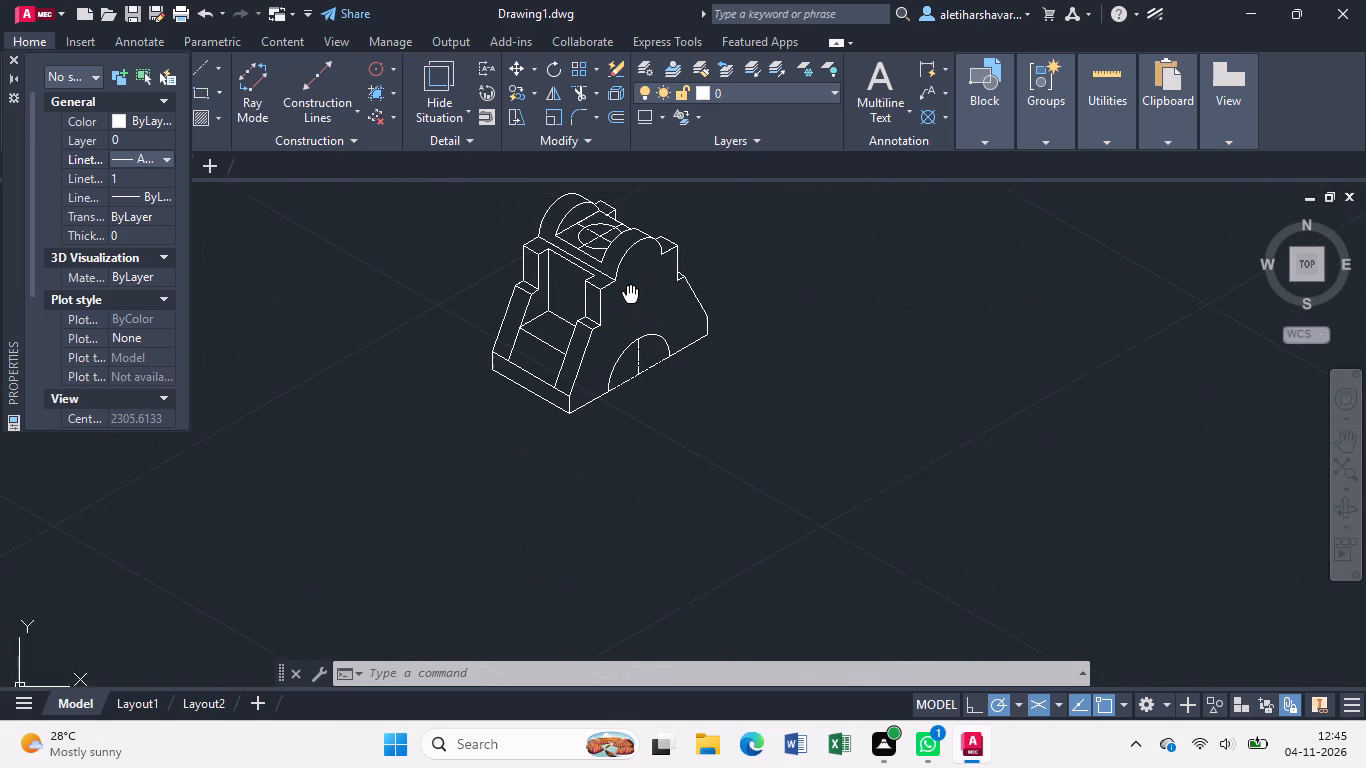
{"action": "middle_click_drag", "start_coordinate": [630, 297], "coordinate": [644, 354]}
{"action": "scroll", "coordinate": [607, 301], "scroll_direction": "up", "scroll_amount": 2}
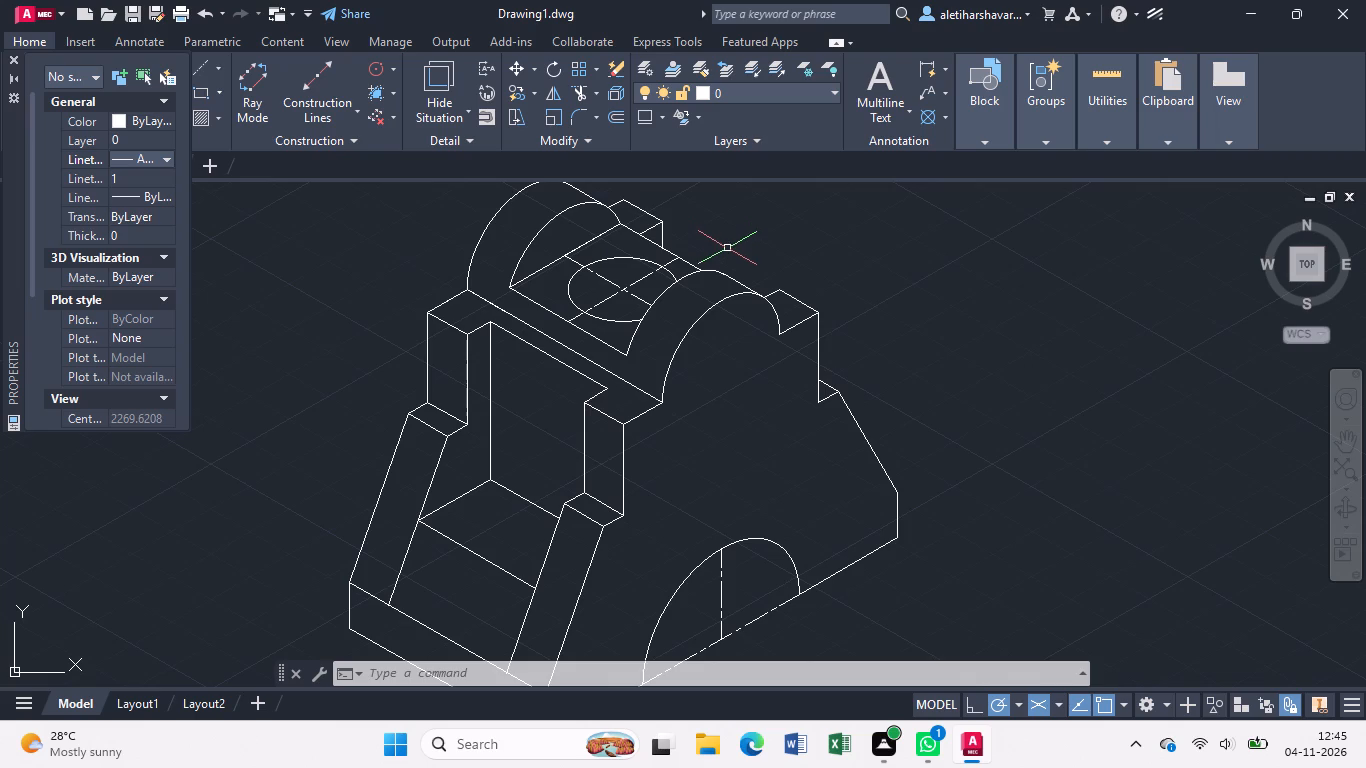
{"action": "left_click", "coordinate": [170, 158]}
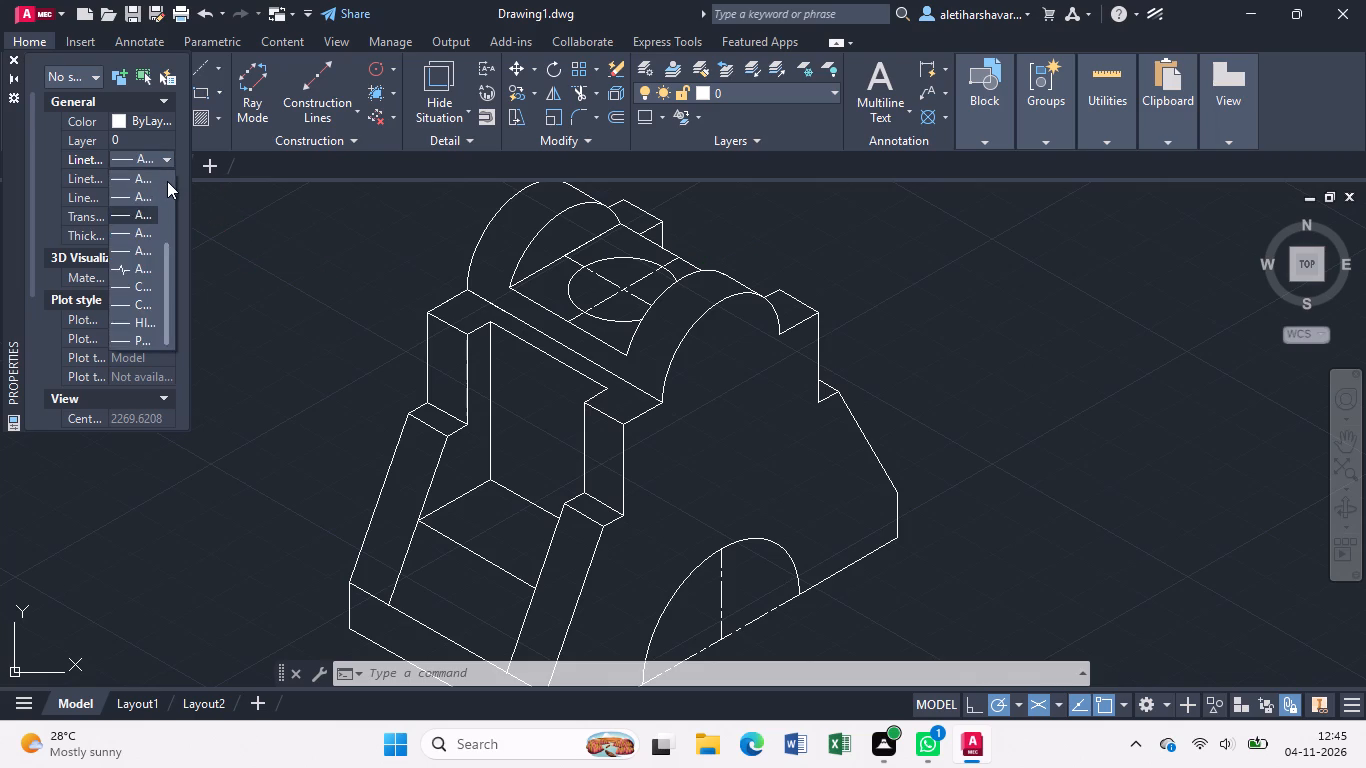
{"action": "scroll", "coordinate": [166, 188], "scroll_direction": "up", "scroll_amount": 8}
{"action": "left_click", "coordinate": [150, 182]}
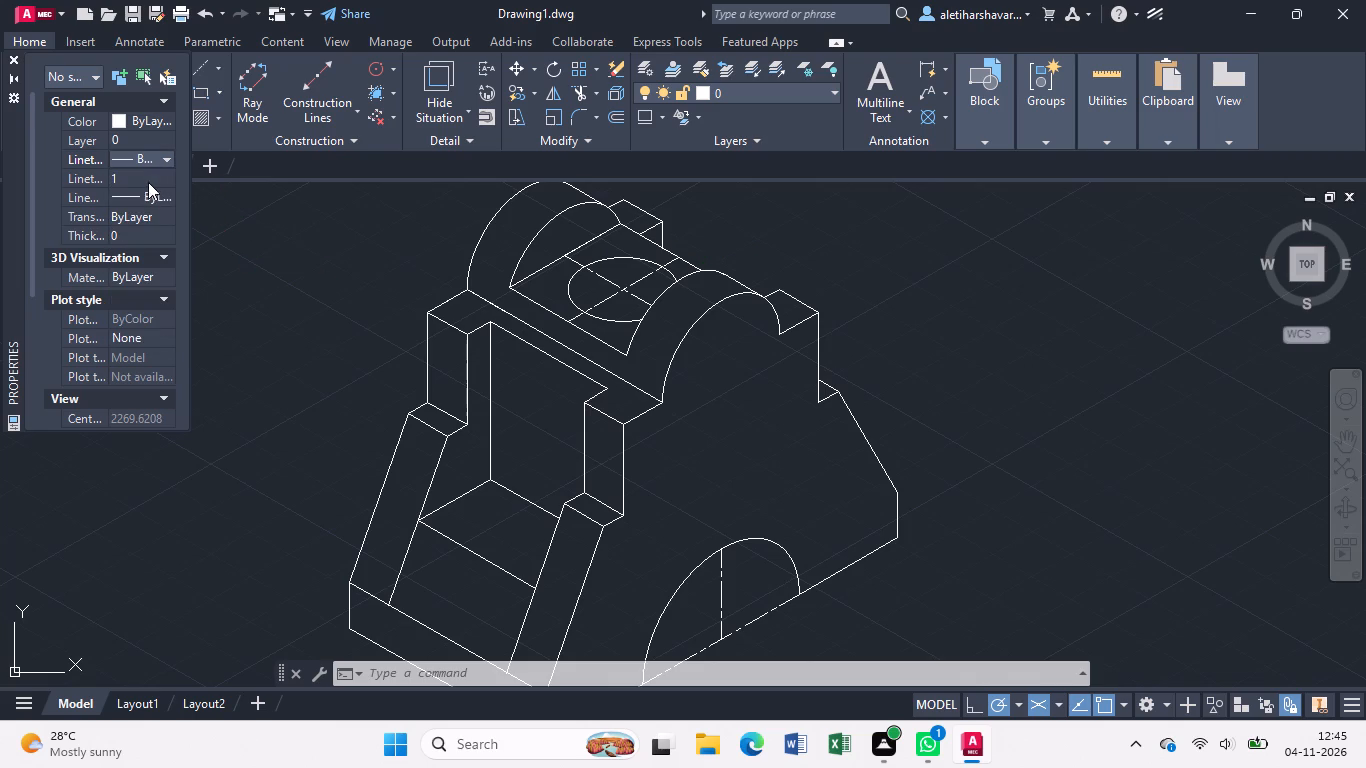
{"action": "left_click", "coordinate": [13, 56]}
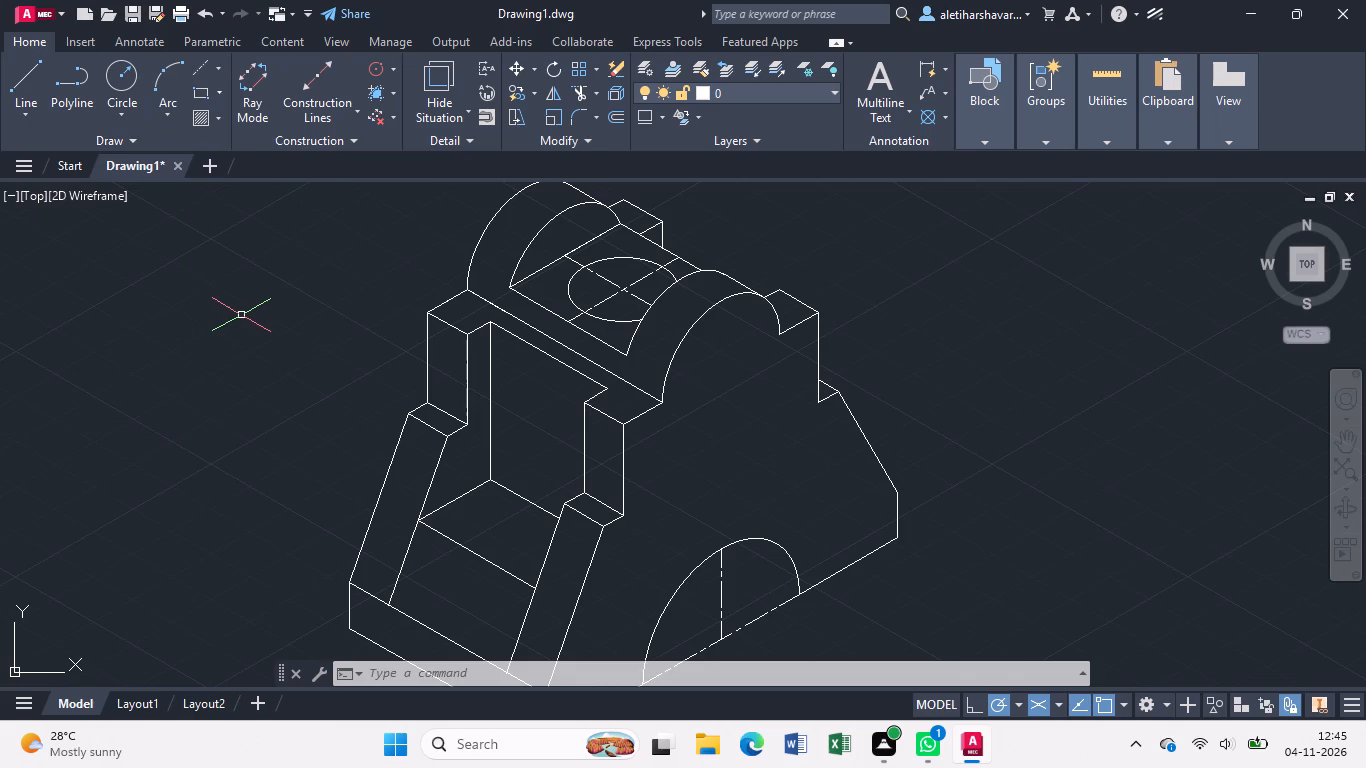
Add an aligned dimension along the base's long bottom edge beneath the arch, placed outside the part.
{"action": "scroll", "coordinate": [241, 315], "scroll_direction": "down", "scroll_amount": 1}
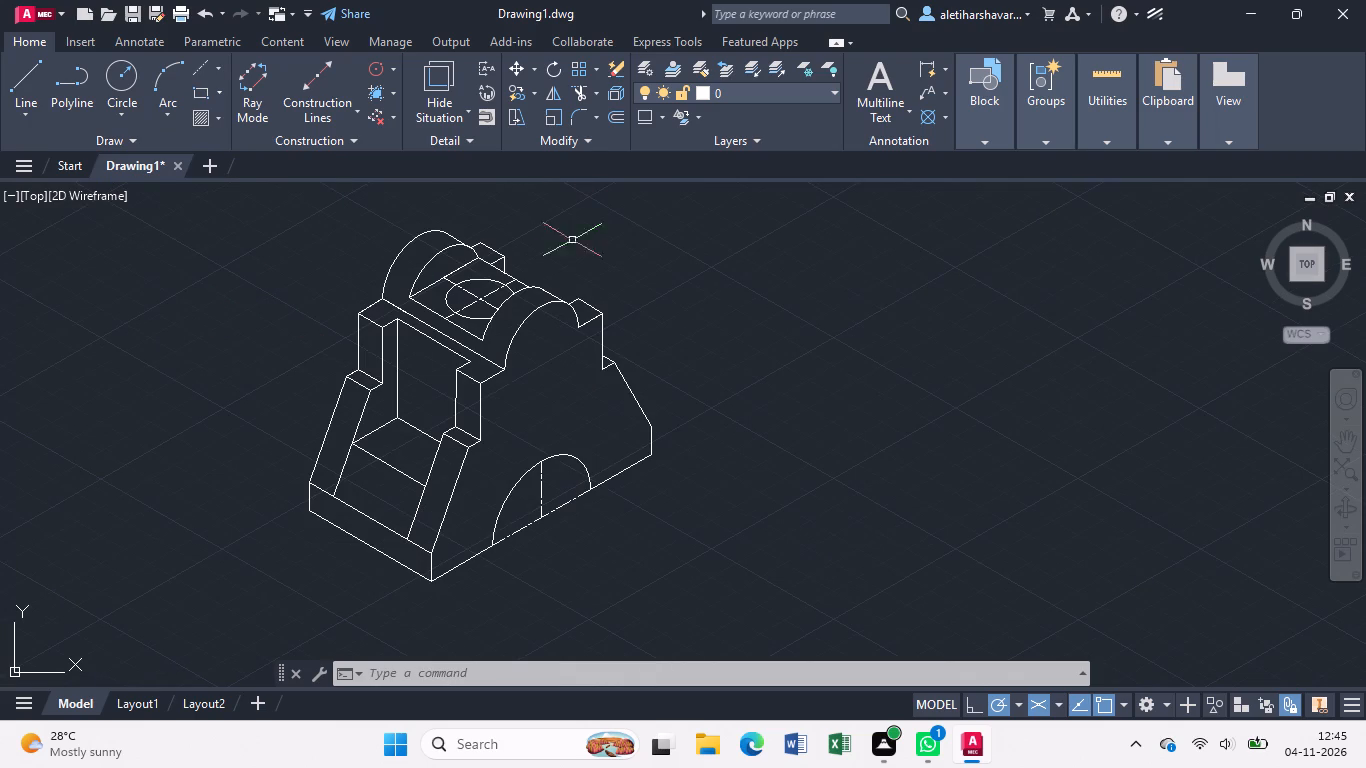
{"action": "left_click", "coordinate": [945, 70]}
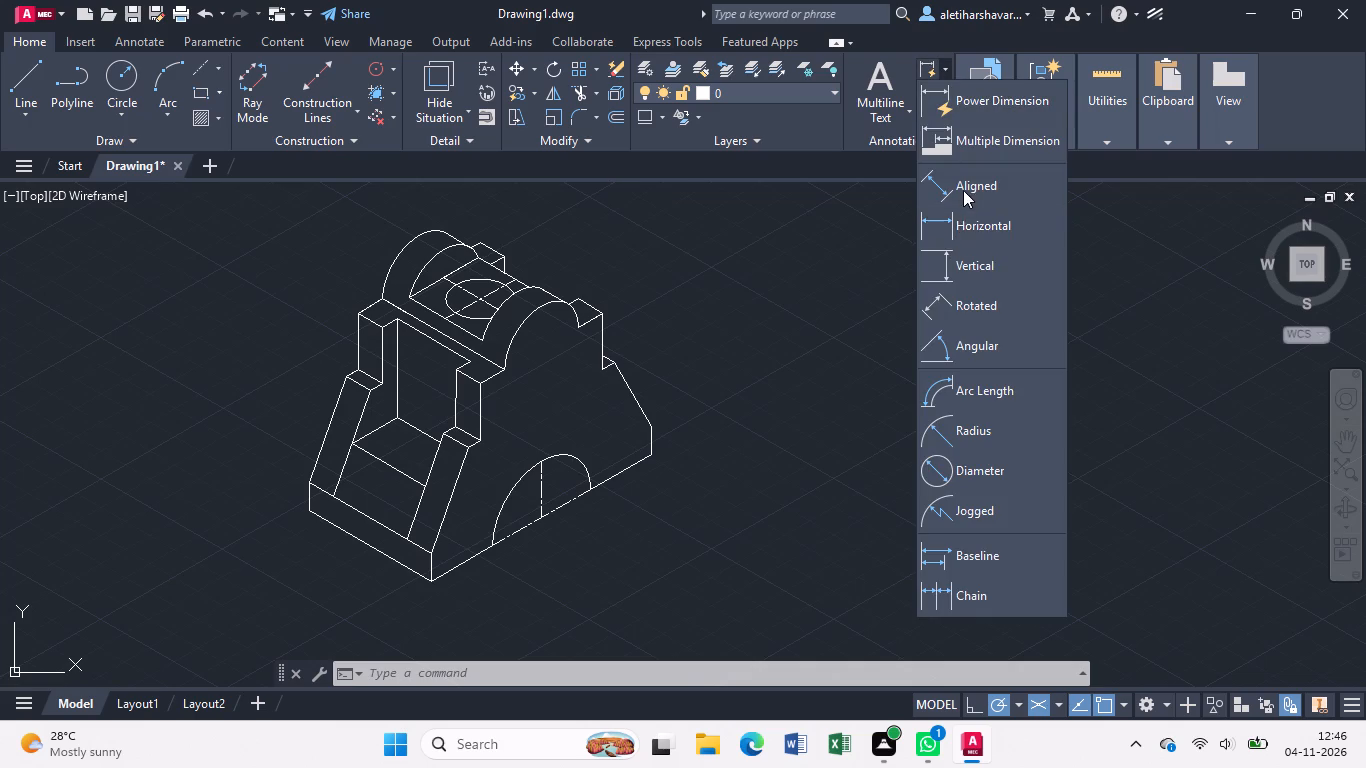
{"action": "left_click", "coordinate": [964, 190]}
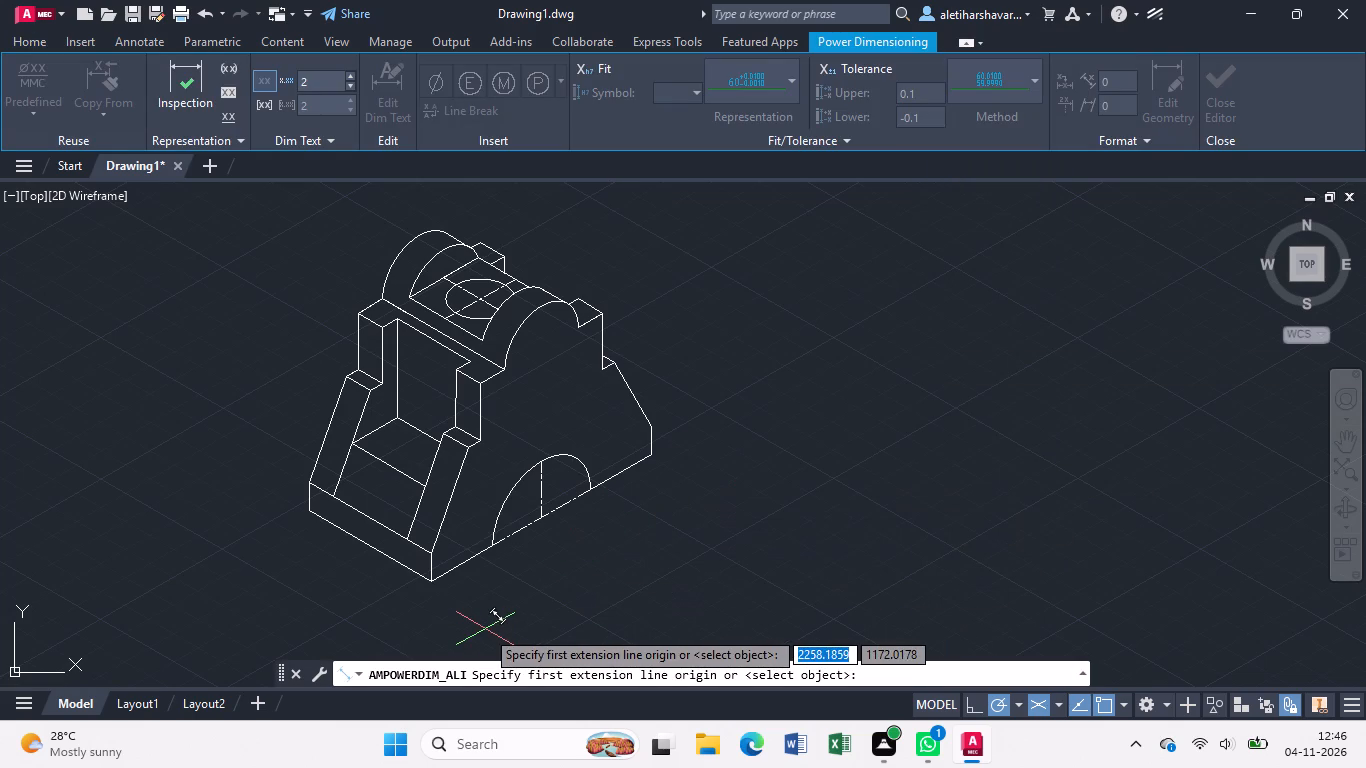
{"action": "scroll", "coordinate": [465, 618], "scroll_direction": "up", "scroll_amount": 1}
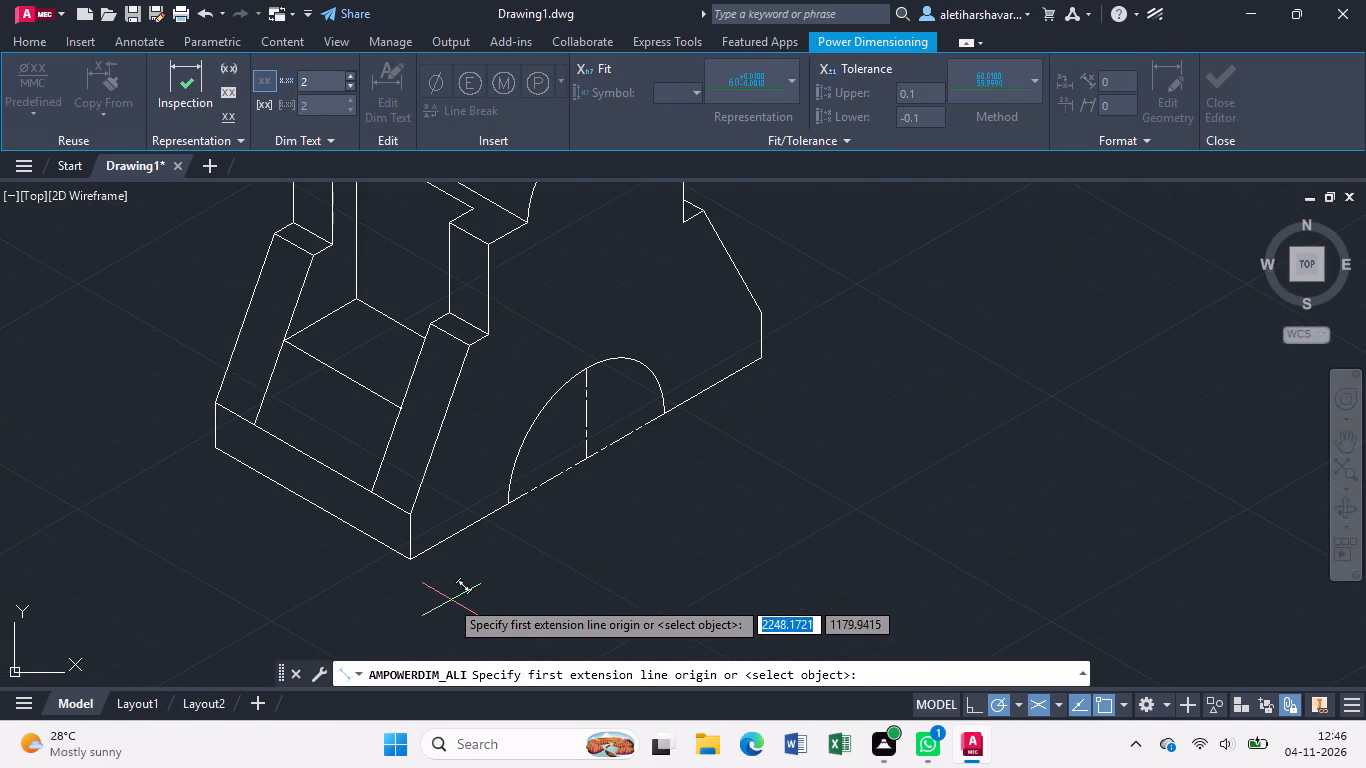
{"action": "left_click", "coordinate": [415, 557]}
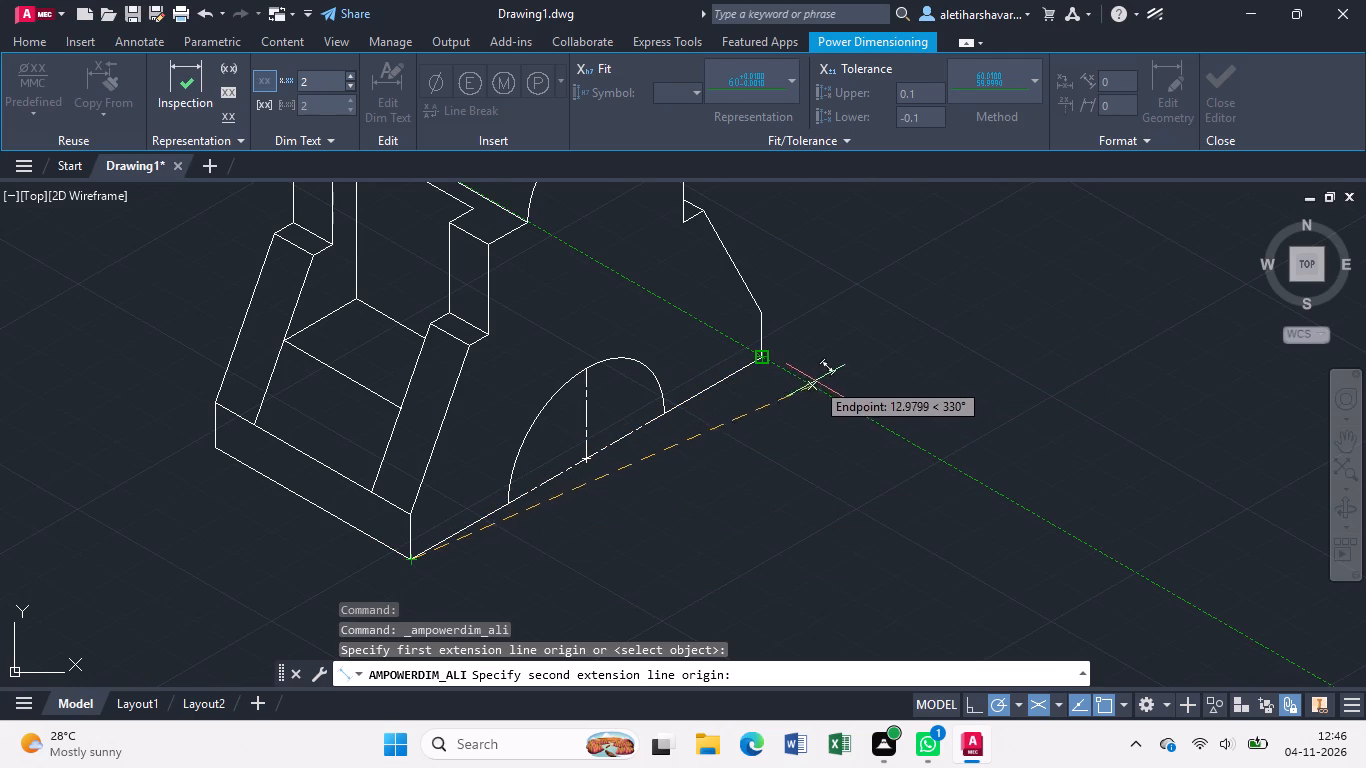
{"action": "left_click", "coordinate": [758, 359]}
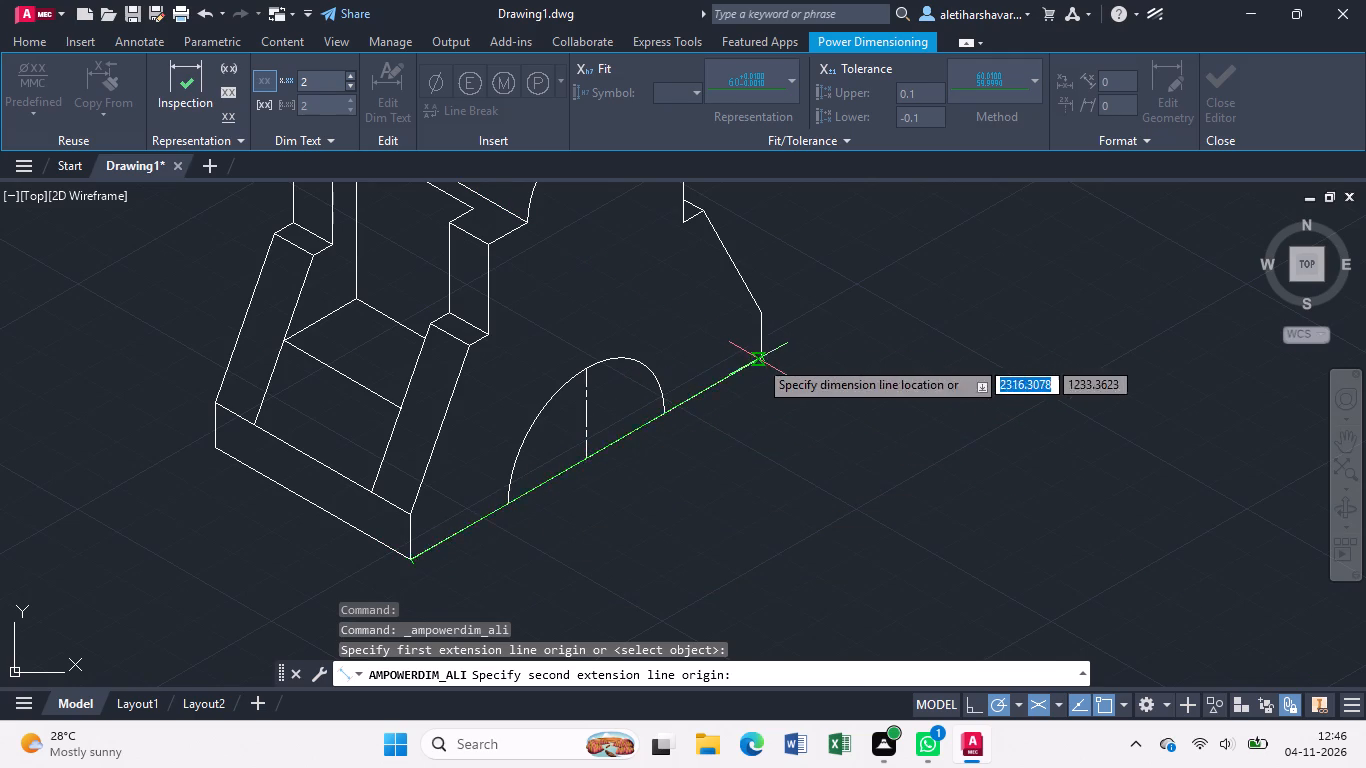
{"action": "left_click", "coordinate": [801, 410]}
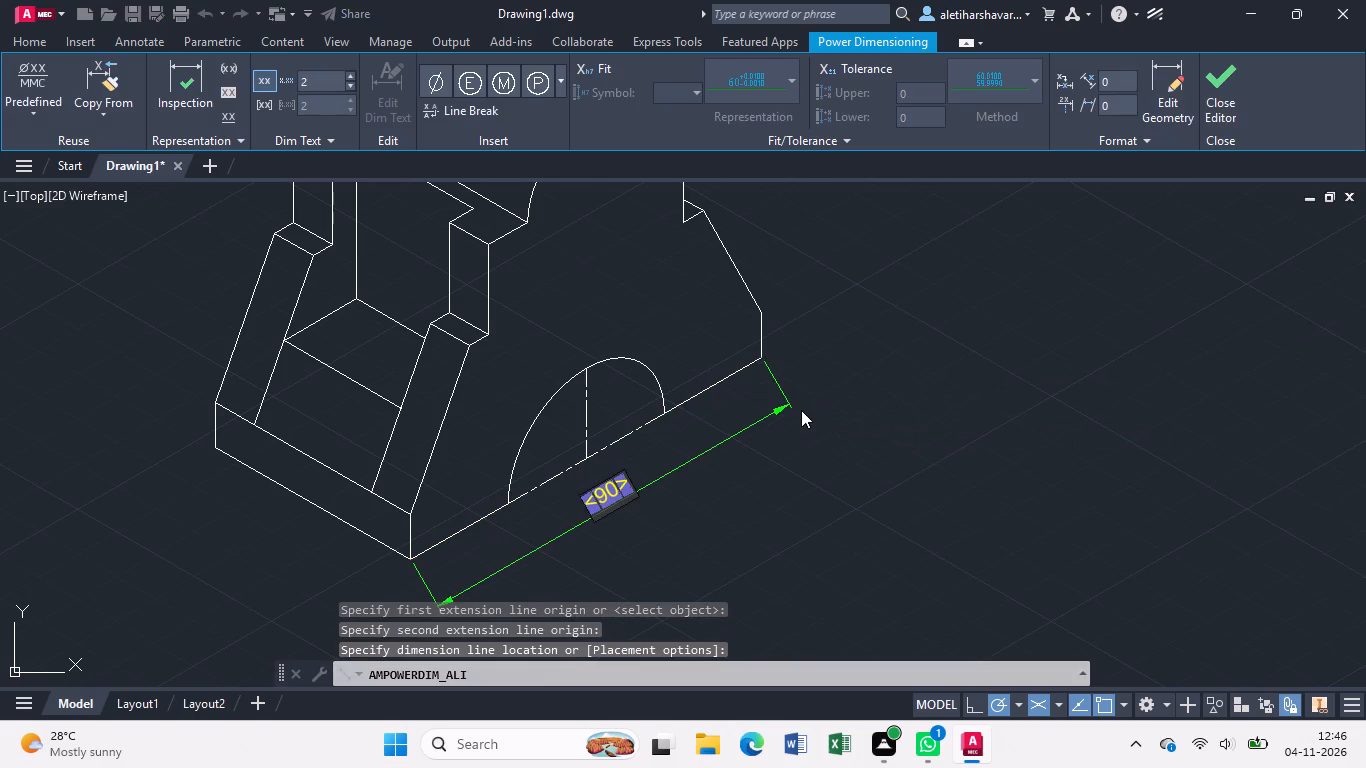
{"action": "key", "text": "Return"}
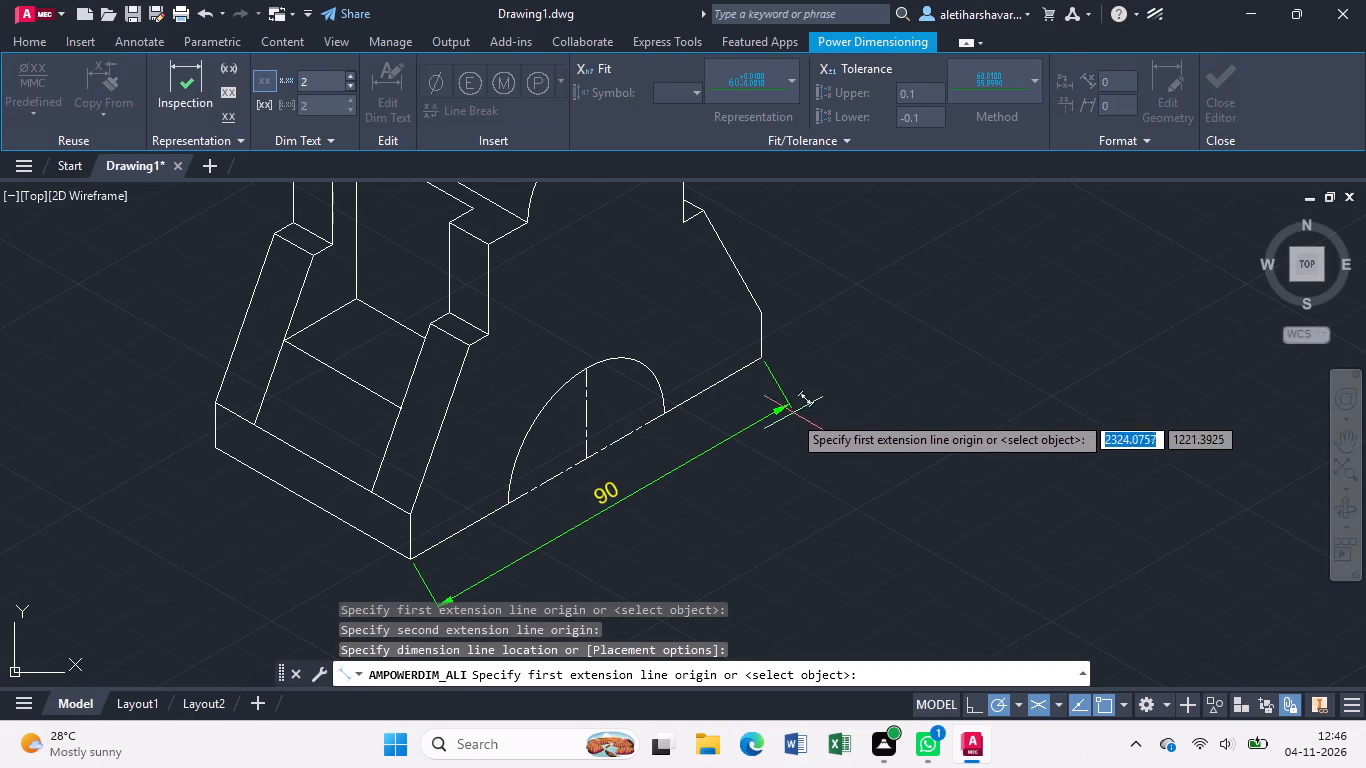
Add an aligned dimension to the short vertical edge at the base's far front corner, placed outside the part.
{"action": "scroll", "coordinate": [757, 426], "scroll_direction": "down", "scroll_amount": 1}
{"action": "scroll", "coordinate": [729, 377], "scroll_direction": "up", "scroll_amount": 1}
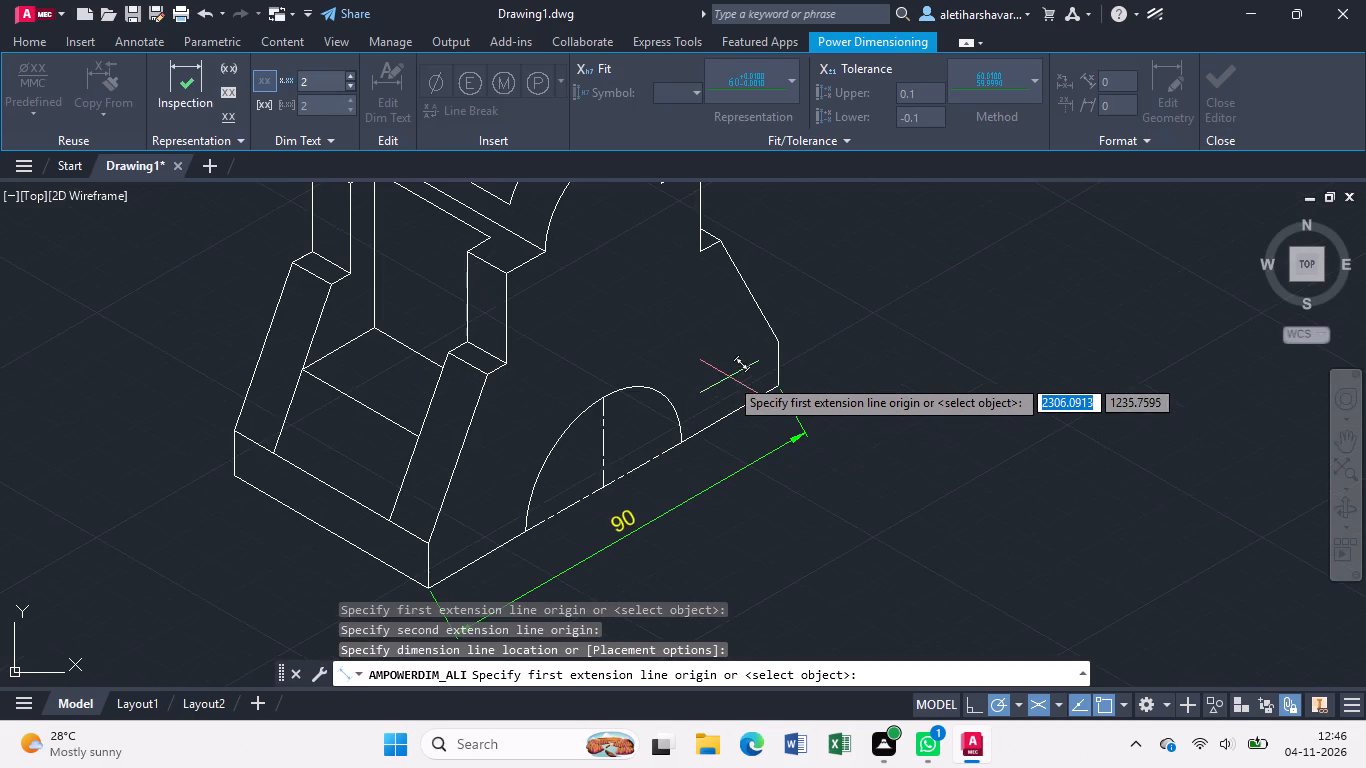
{"action": "left_click", "coordinate": [232, 436]}
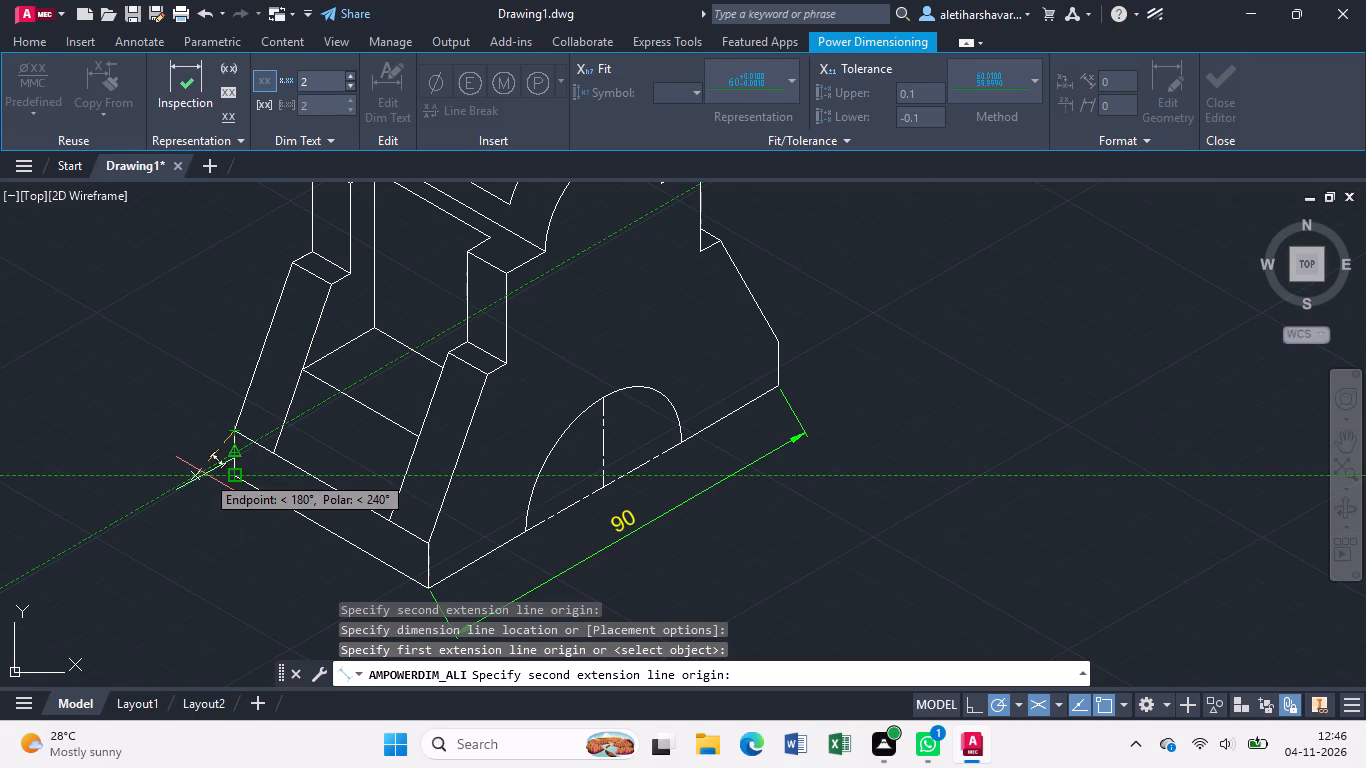
{"action": "left_click", "coordinate": [237, 478]}
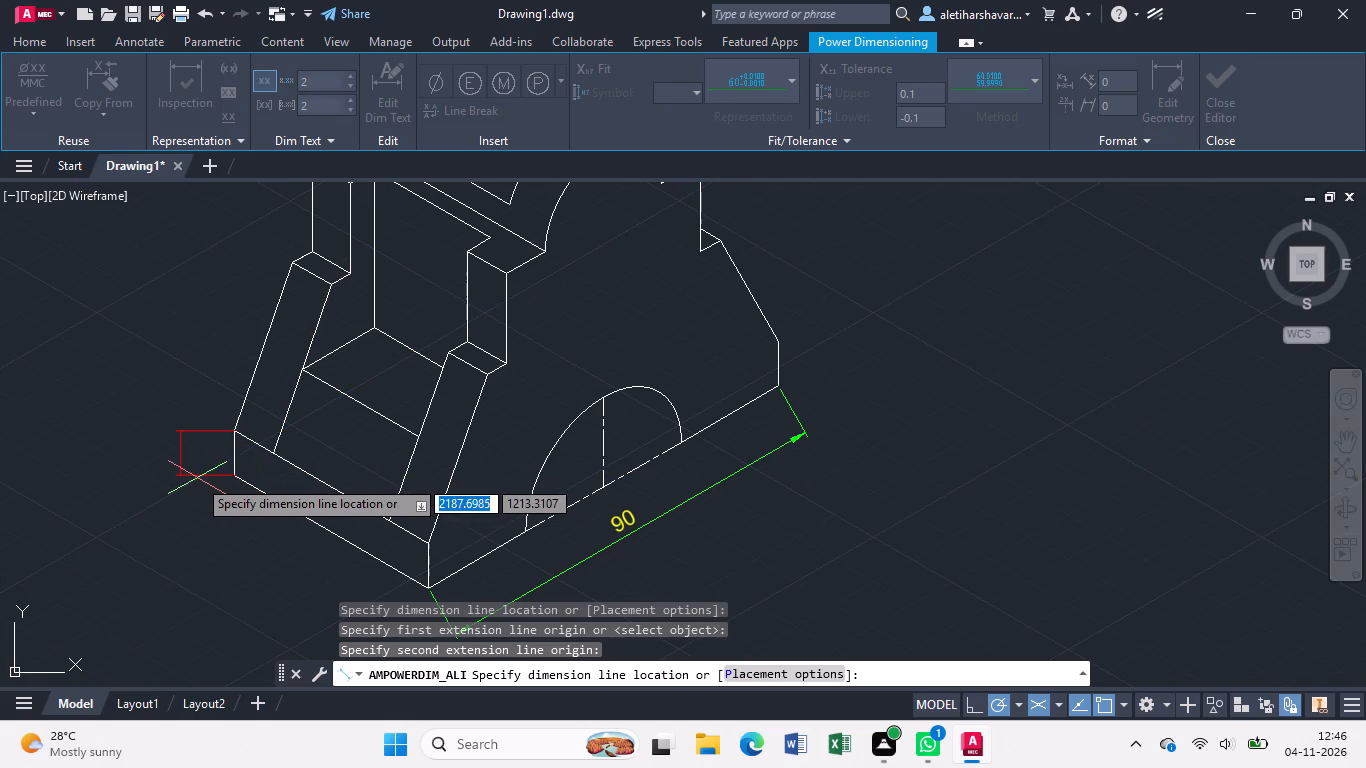
{"action": "left_click", "coordinate": [197, 478]}
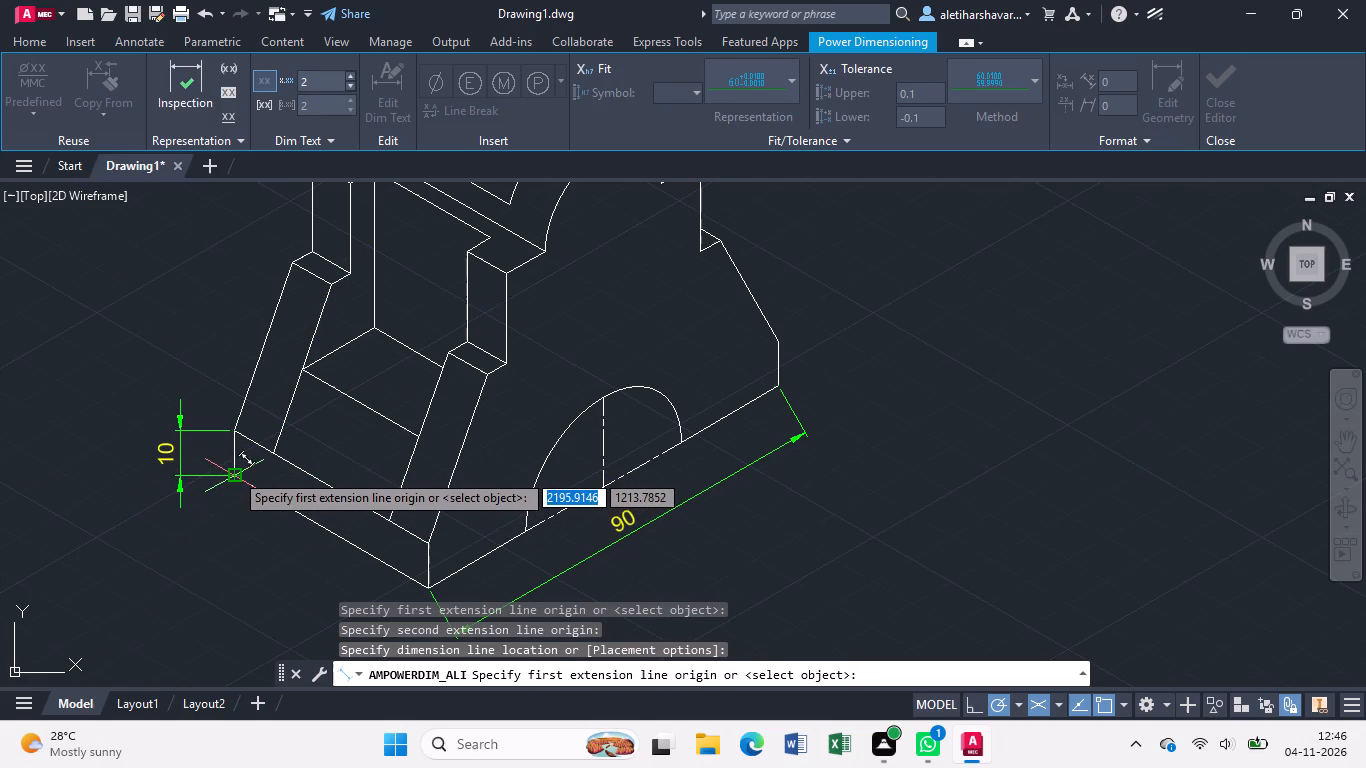
Add an aligned dimension along the base's short bottom edge, placed outside the part.
{"action": "left_click", "coordinate": [425, 586]}
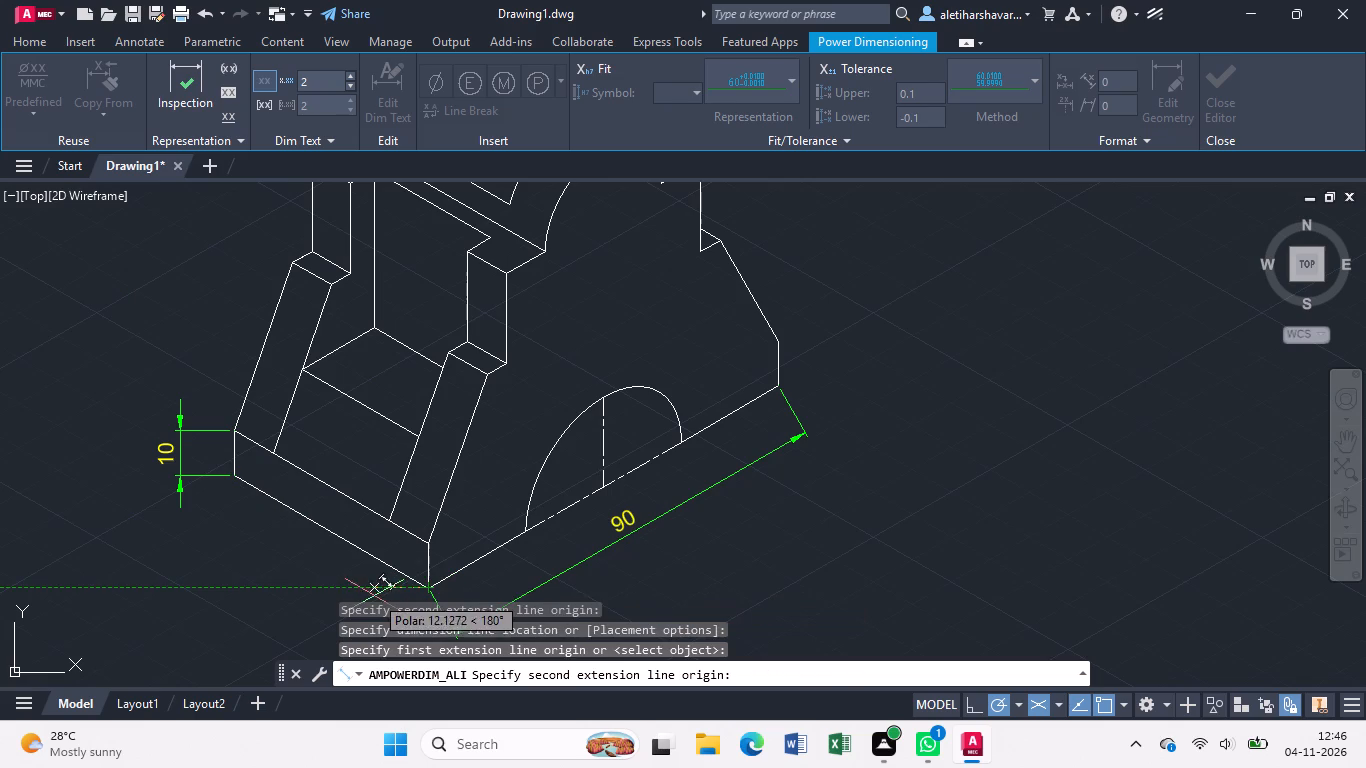
{"action": "scroll", "coordinate": [377, 577], "scroll_direction": "down", "scroll_amount": 1}
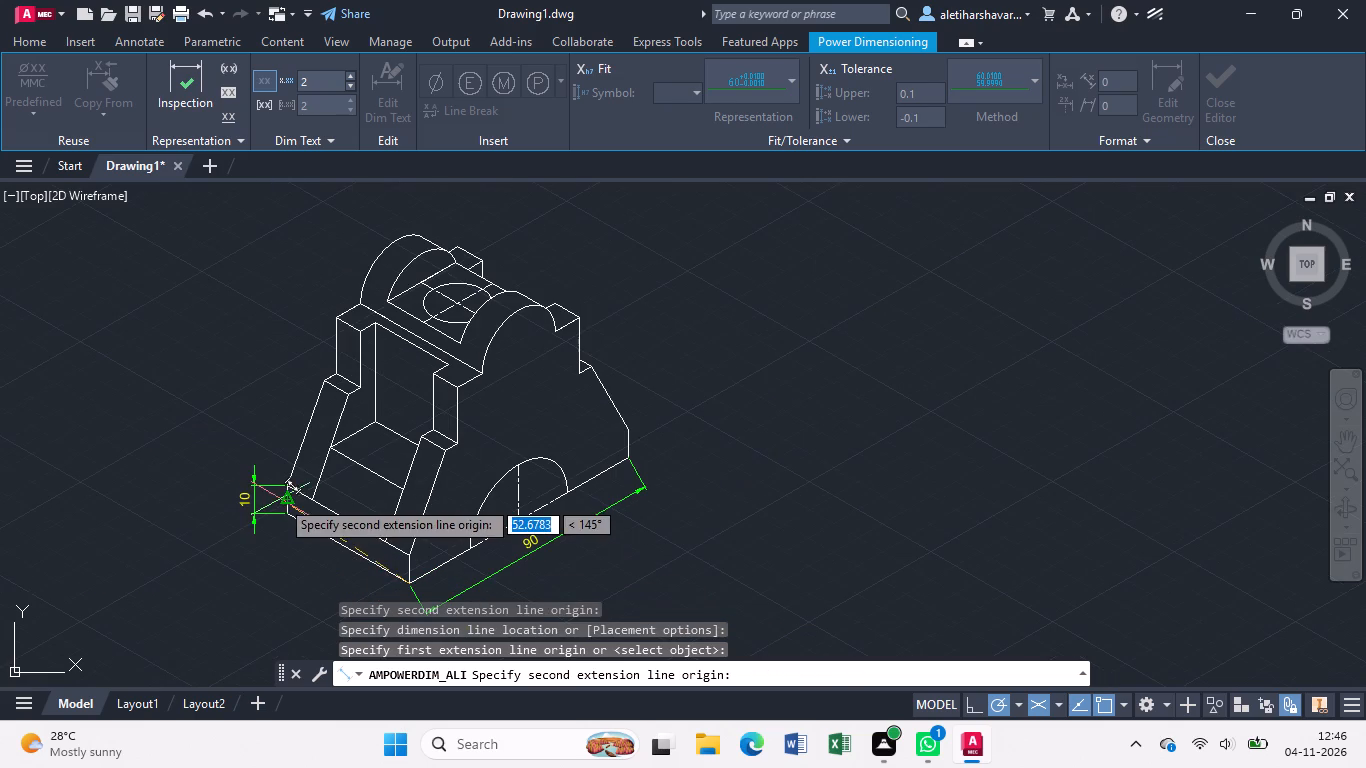
{"action": "left_click", "coordinate": [286, 511]}
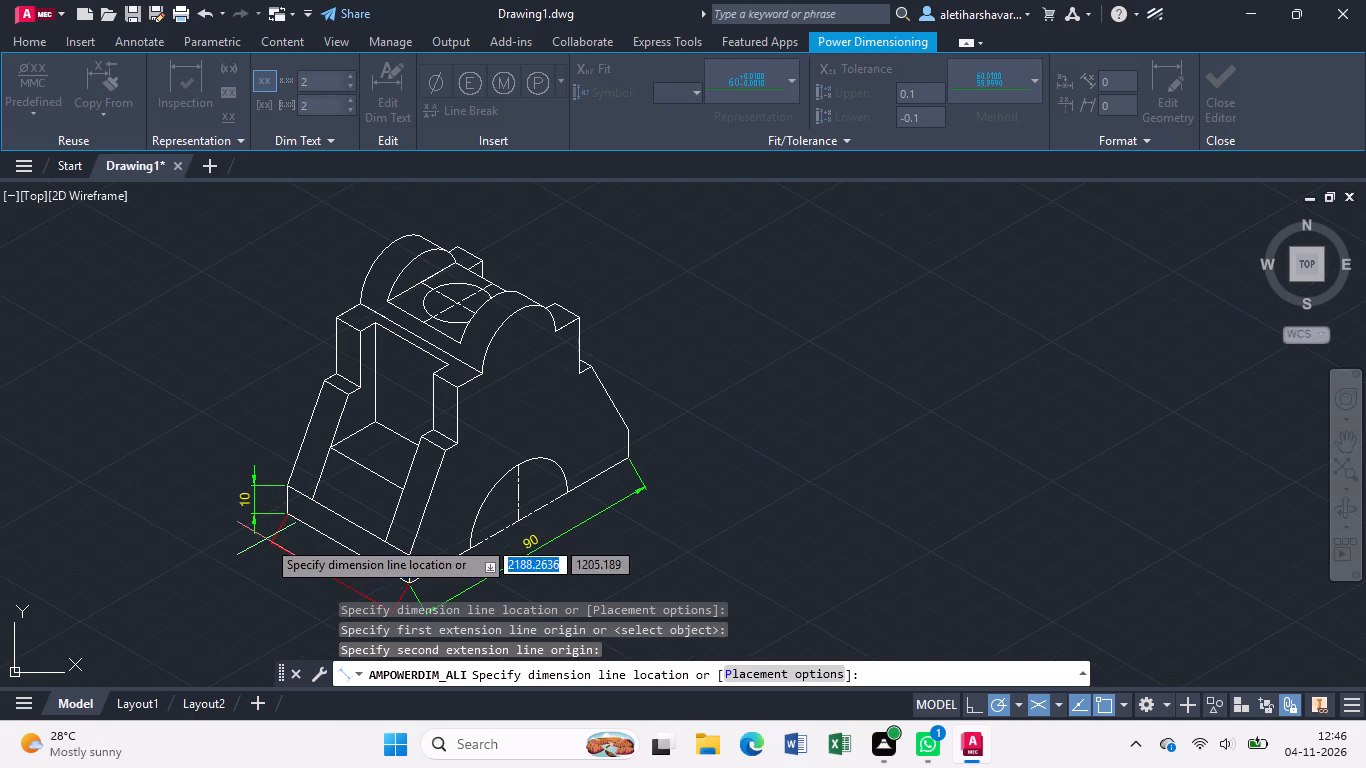
{"action": "left_click", "coordinate": [258, 548]}
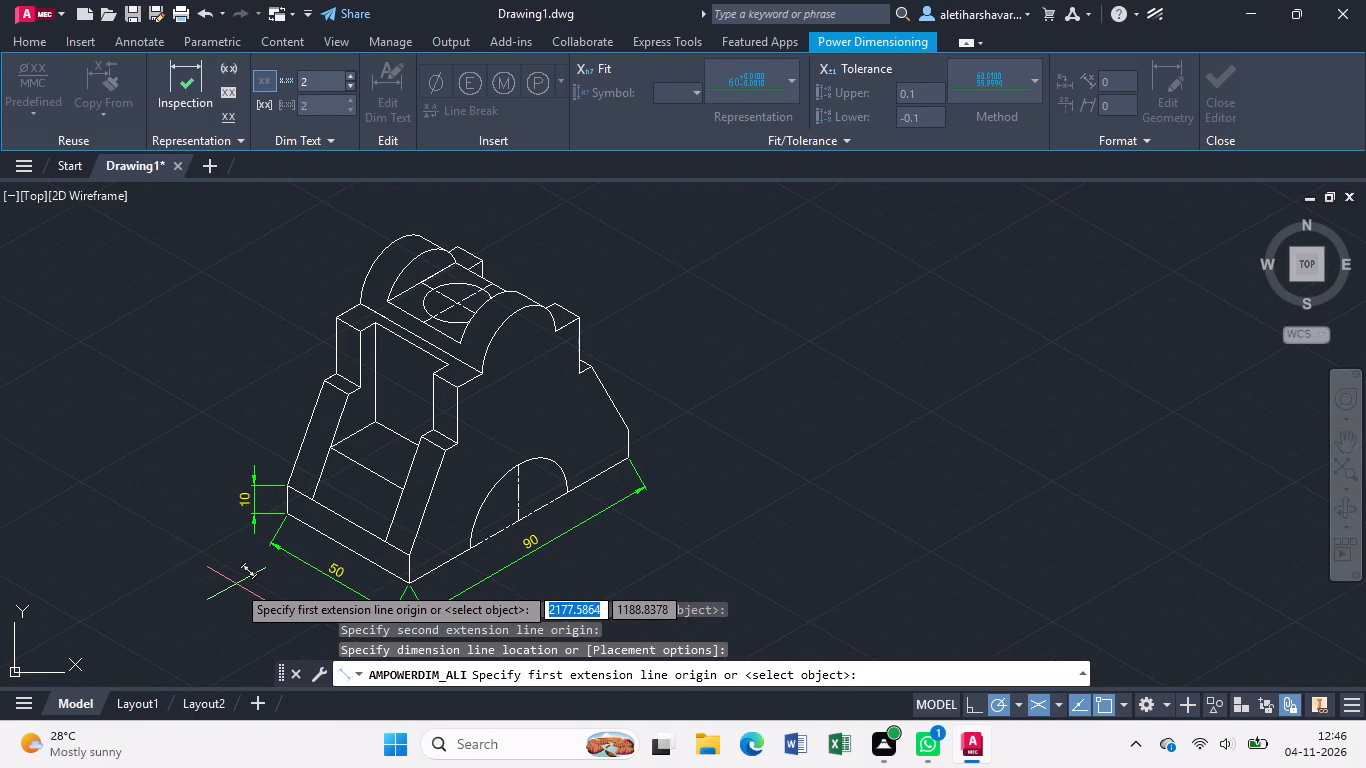
{"action": "key", "text": "Escape"}
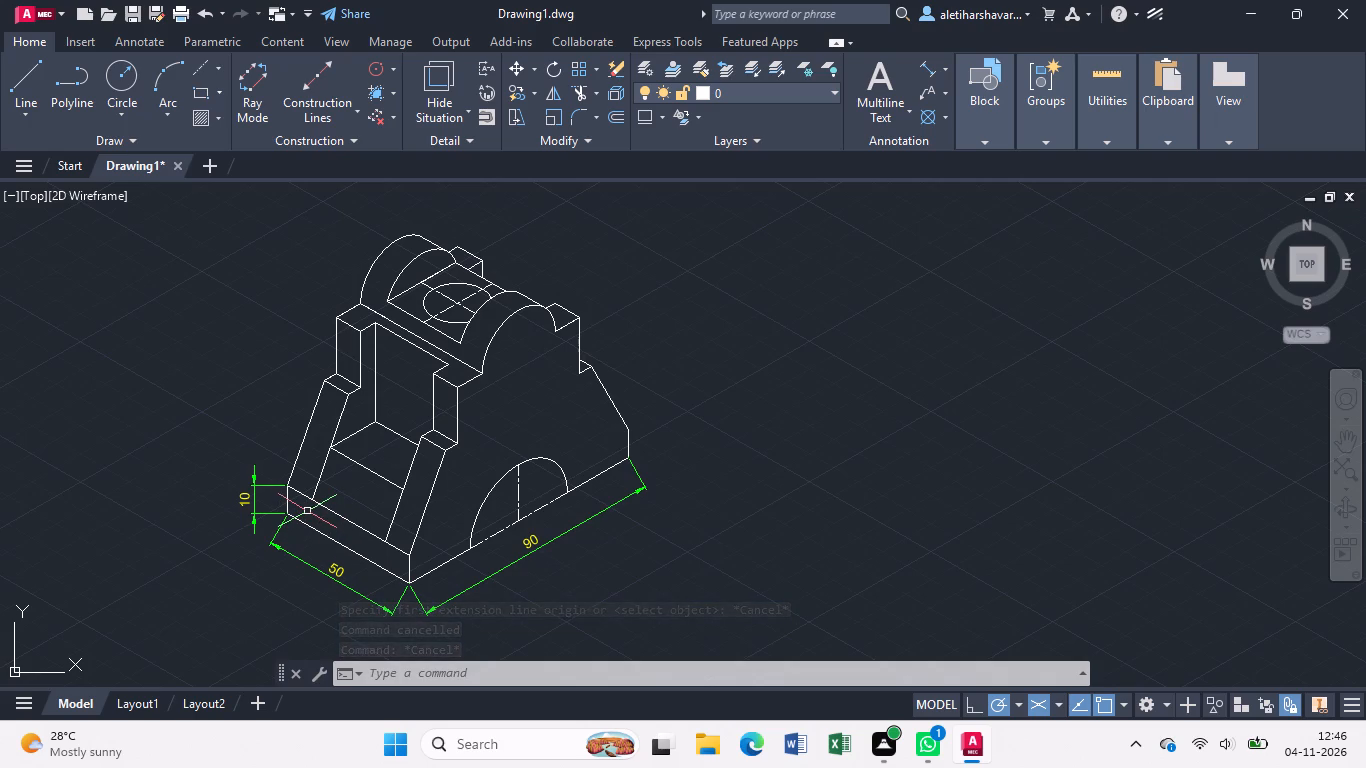
Trim the two sloping recess line segments between the recess floor's front edge and the base's upper edge.
{"action": "scroll", "coordinate": [316, 507], "scroll_direction": "up", "scroll_amount": 1}
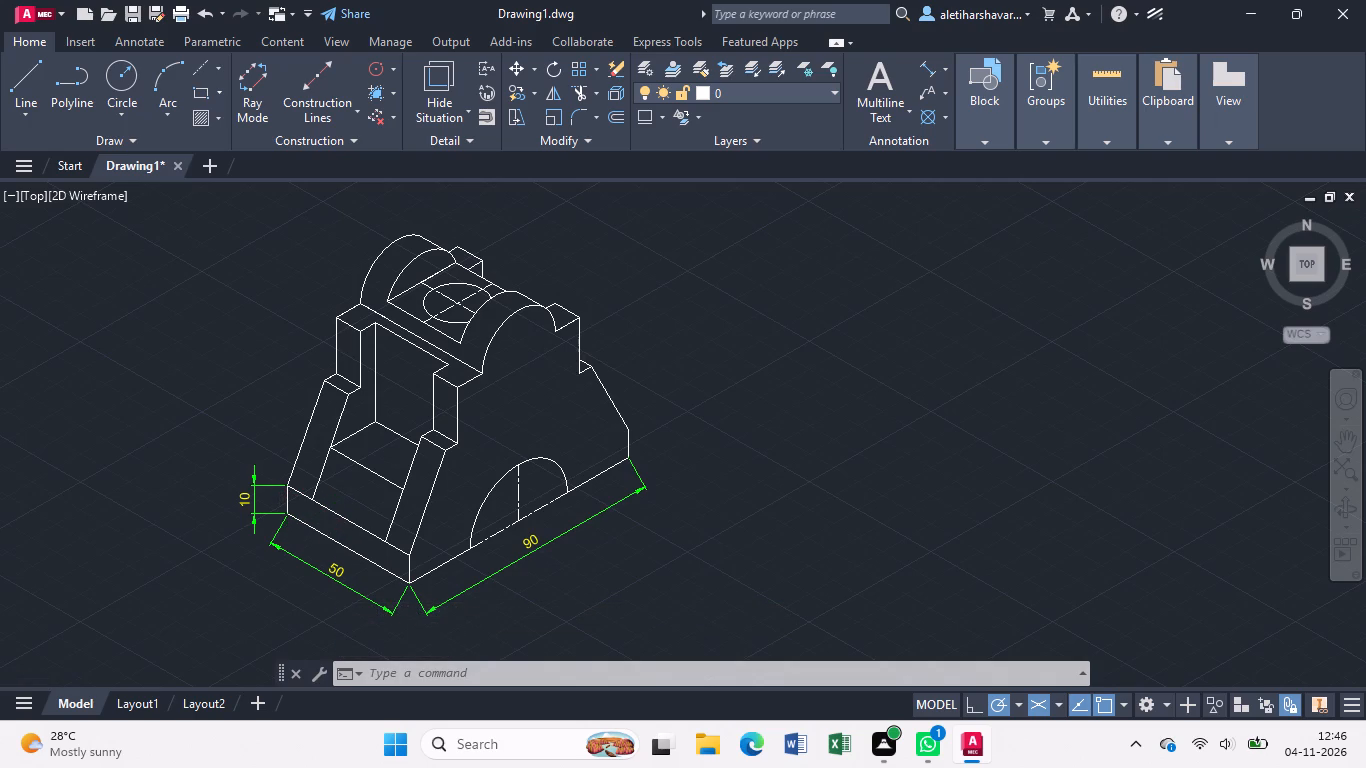
{"action": "type", "text": "tr"}
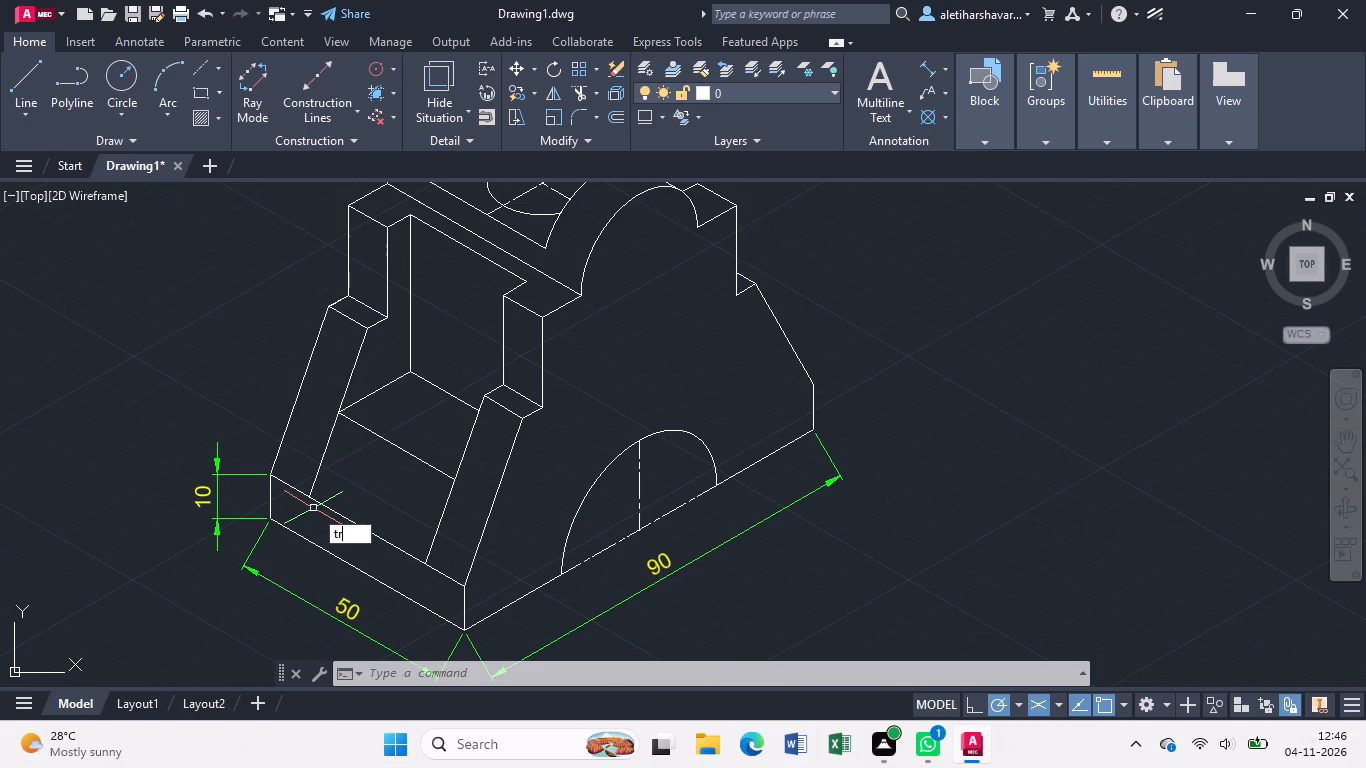
{"action": "key", "text": "Return"}
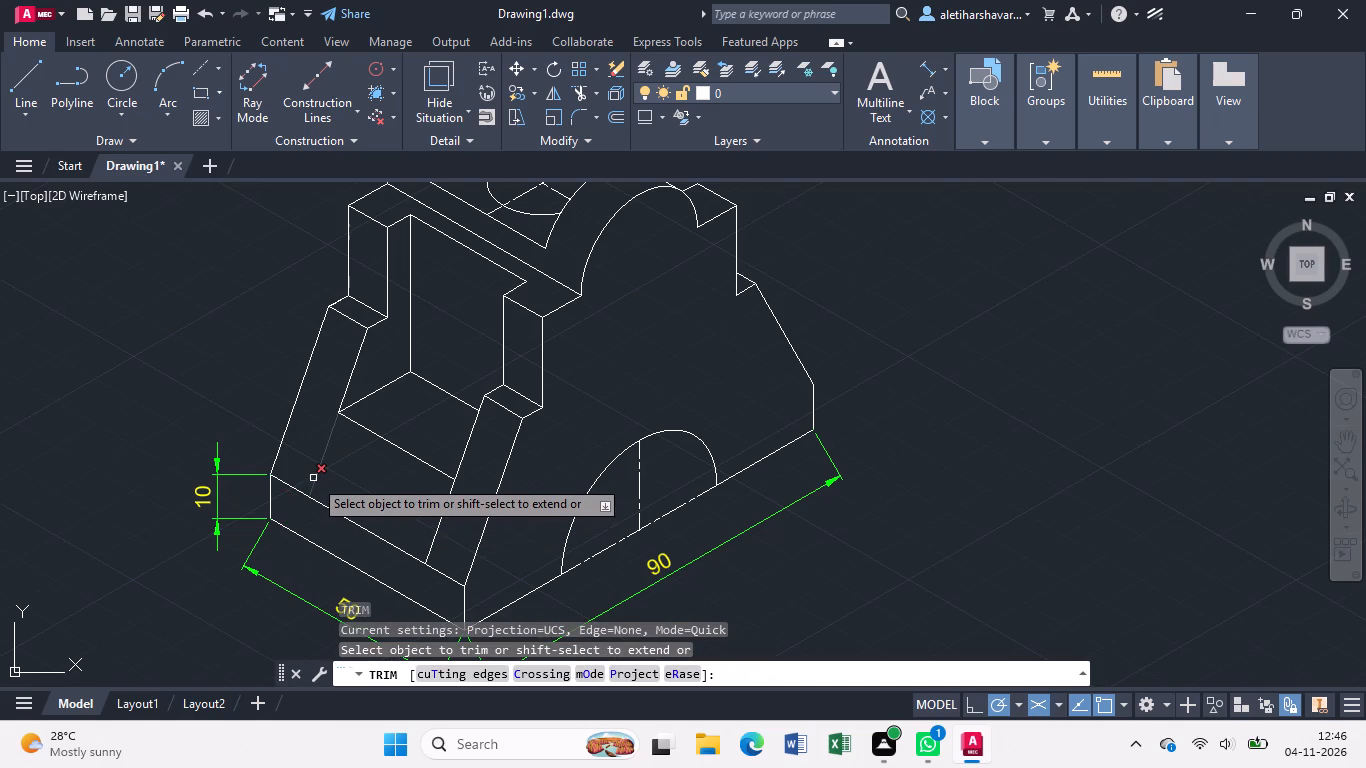
{"action": "left_click", "coordinate": [313, 478]}
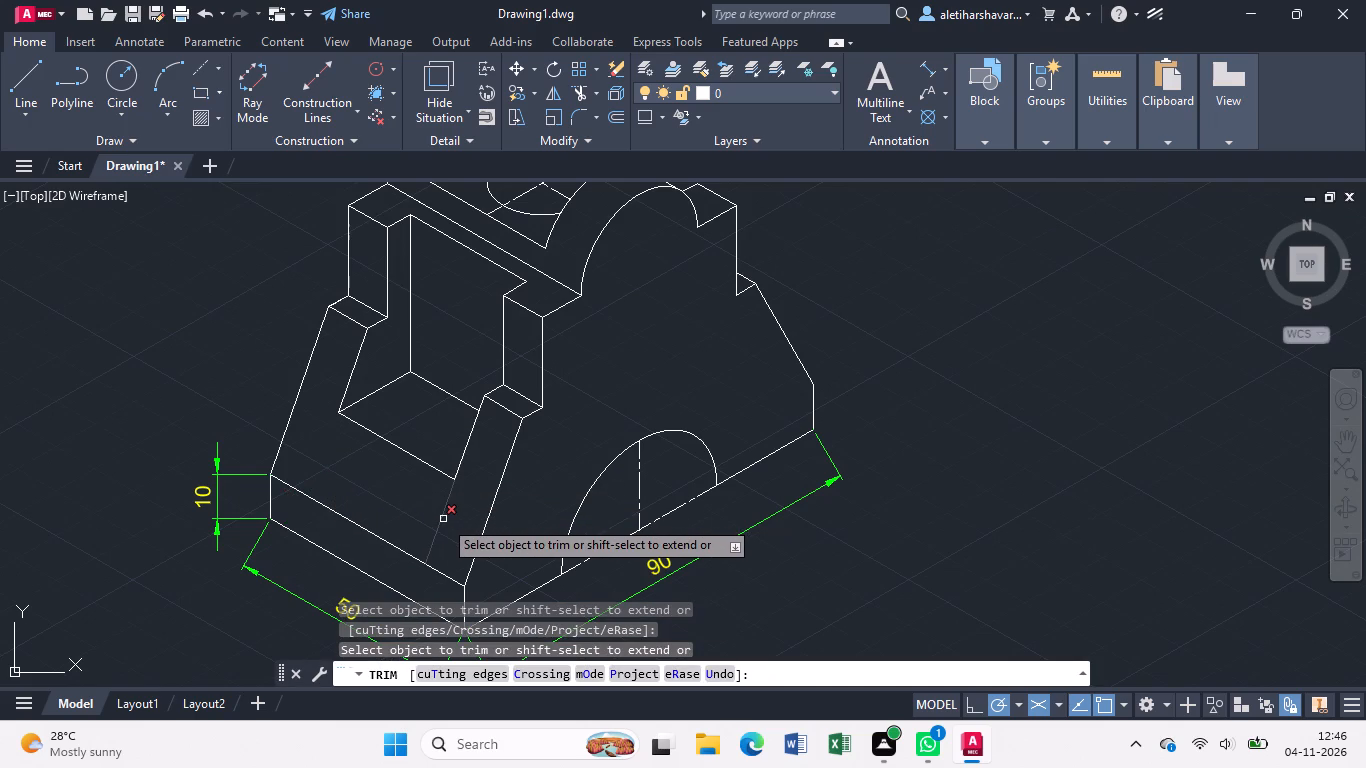
{"action": "left_click", "coordinate": [443, 519]}
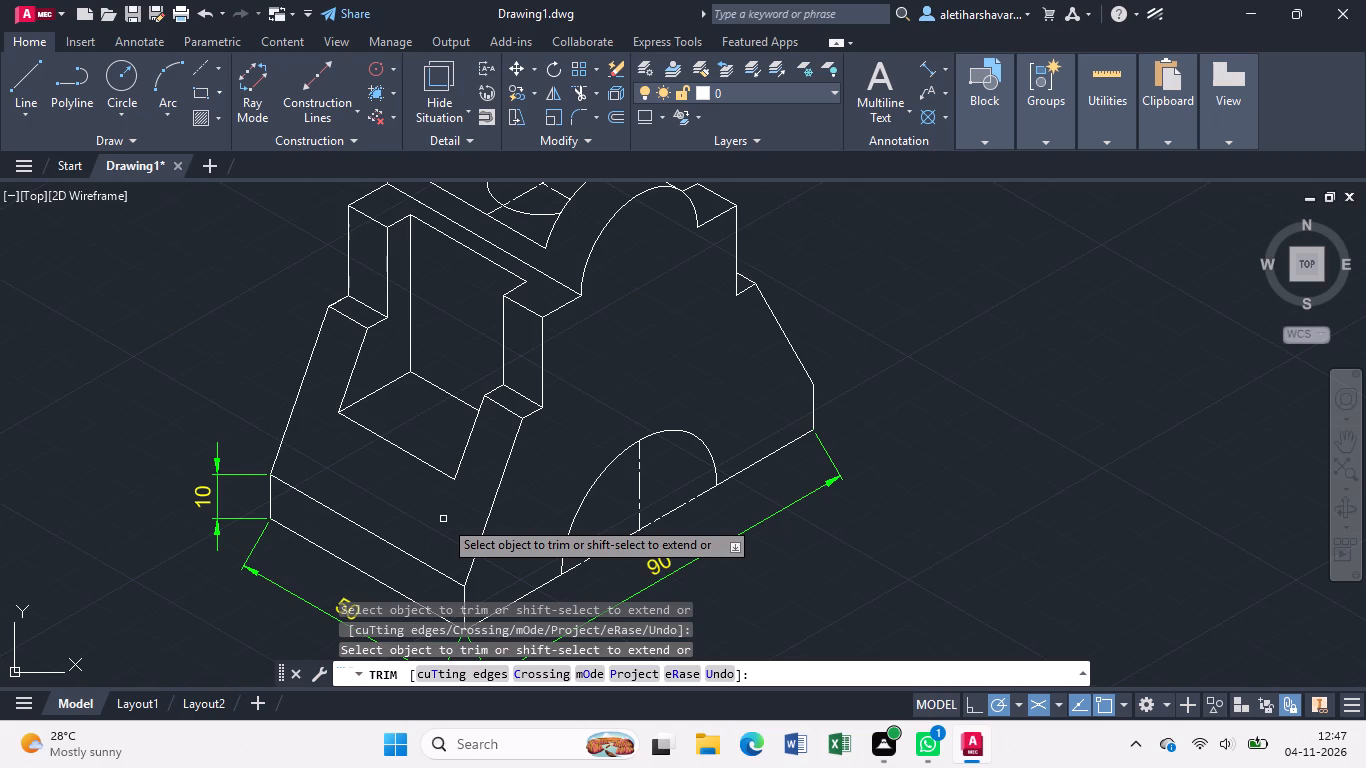
{"action": "key", "text": "Escape"}
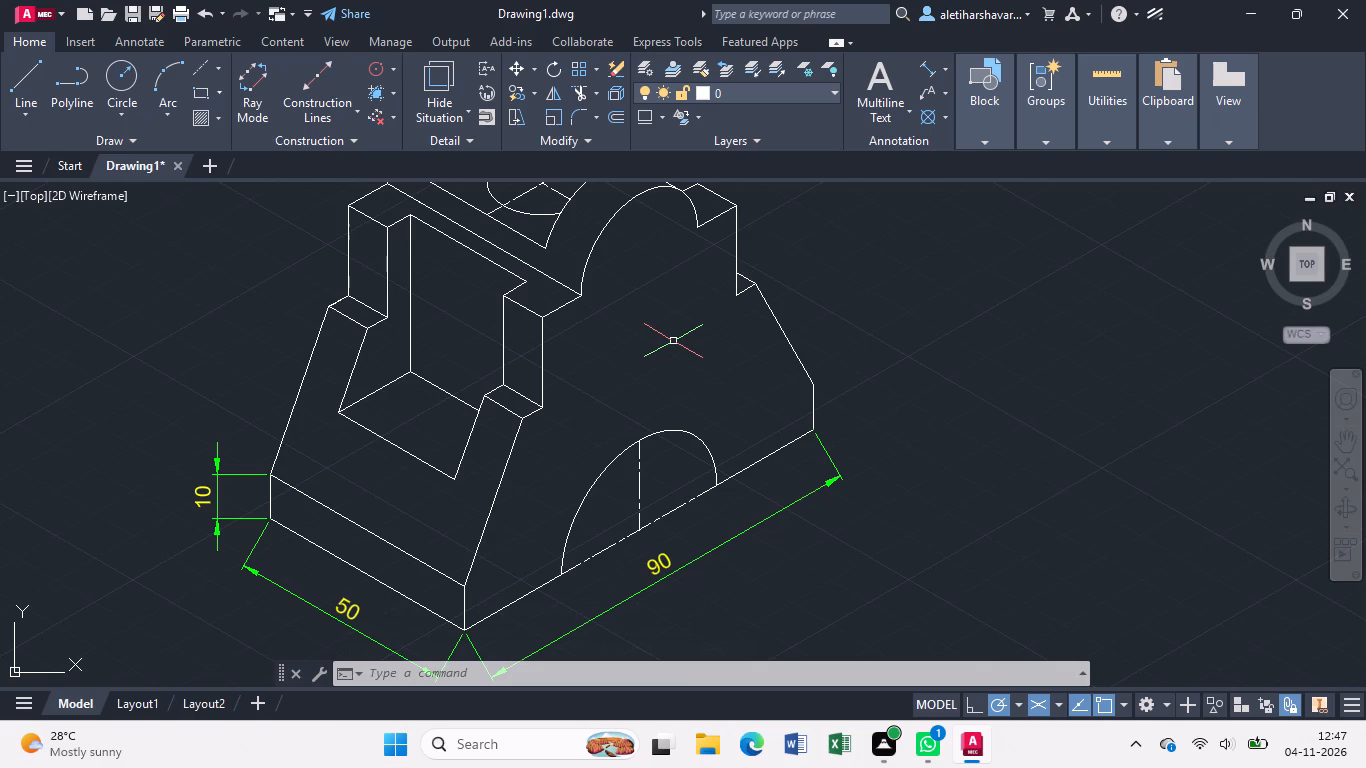
Set the current linetype to AM_ISO08W050x2 and draw a centre line 30 long between the ends of the front upper arch.
{"action": "scroll", "coordinate": [673, 341], "scroll_direction": "down", "scroll_amount": 1}
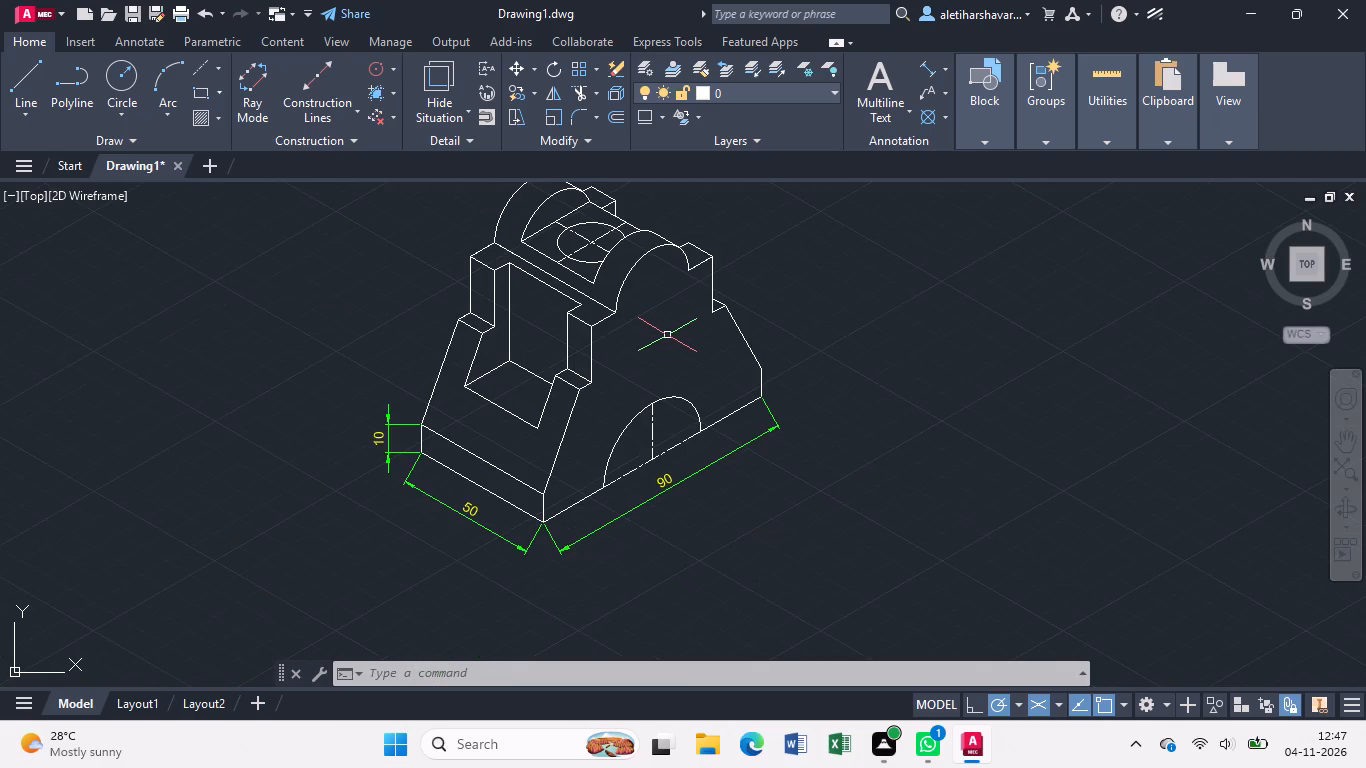
{"action": "middle_click_drag", "start_coordinate": [667, 336], "coordinate": [662, 411]}
{"action": "scroll", "coordinate": [653, 397], "scroll_direction": "up", "scroll_amount": 1}
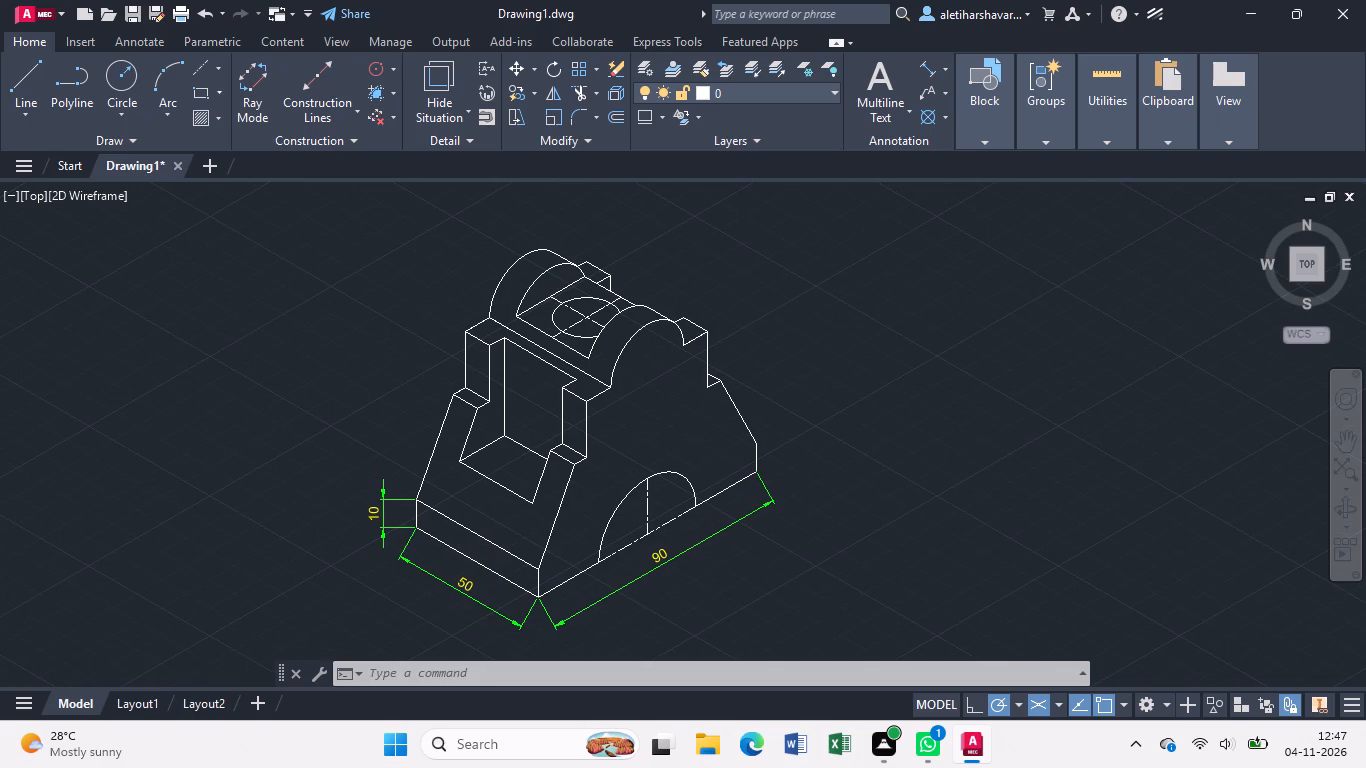
{"action": "key", "text": "ctrl+1"}
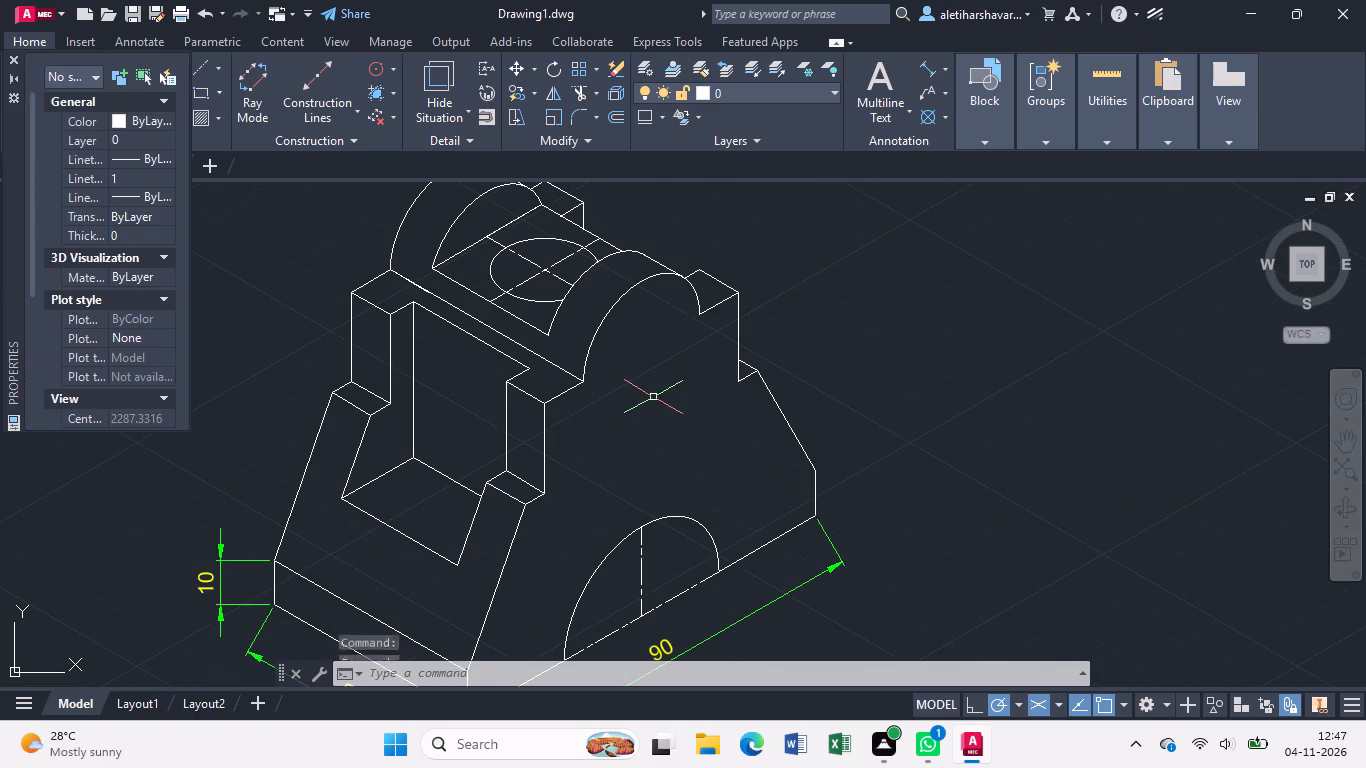
{"action": "left_click", "coordinate": [164, 160]}
{"action": "left_click", "coordinate": [164, 160]}
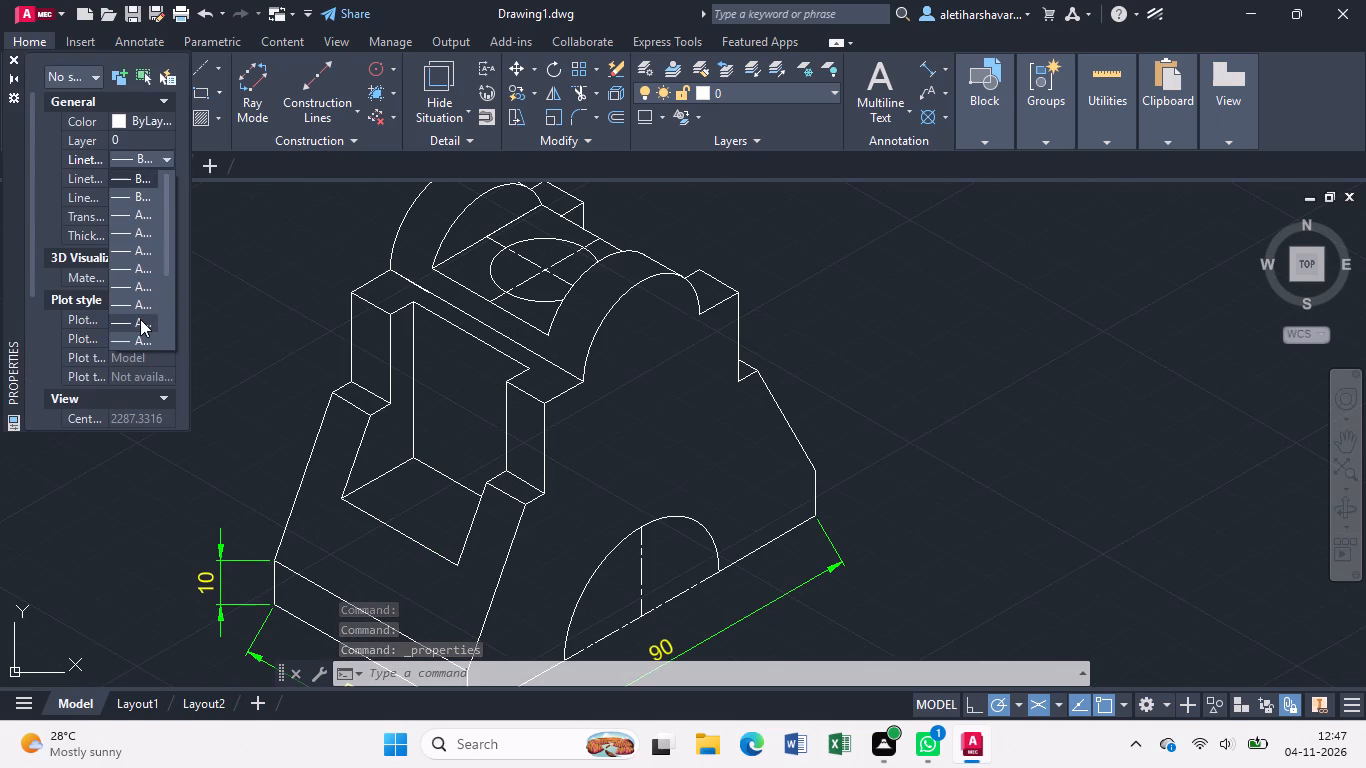
{"action": "left_click", "coordinate": [146, 318]}
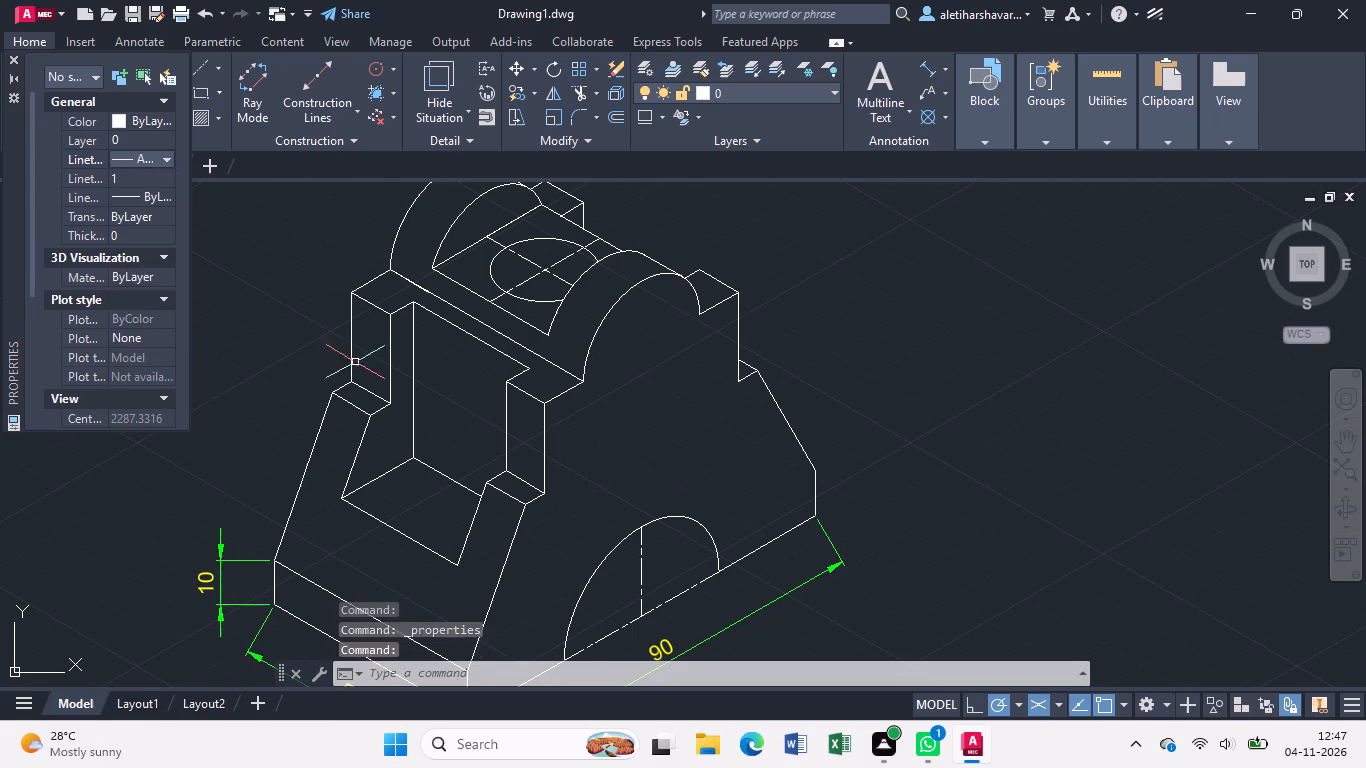
{"action": "key", "text": "l"}
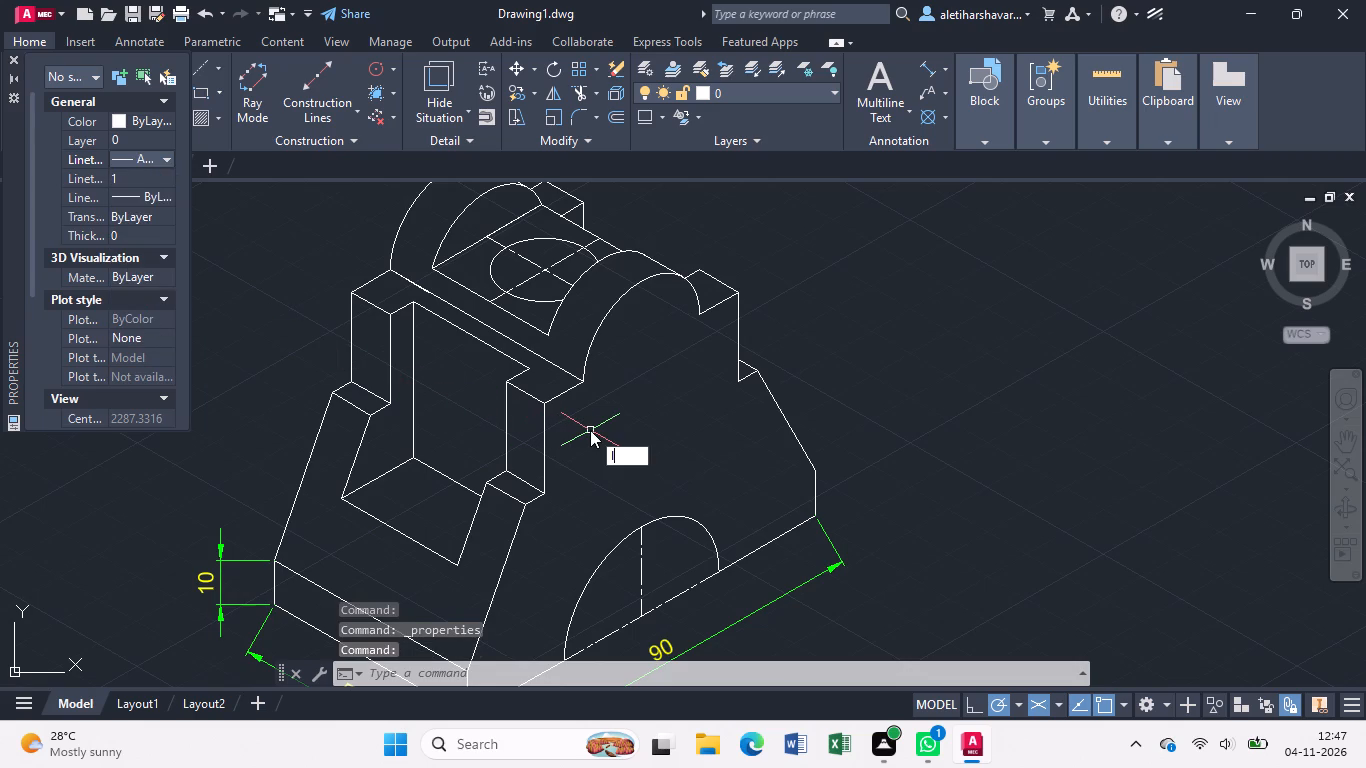
{"action": "key", "text": "Return"}
{"action": "left_click", "coordinate": [585, 382]}
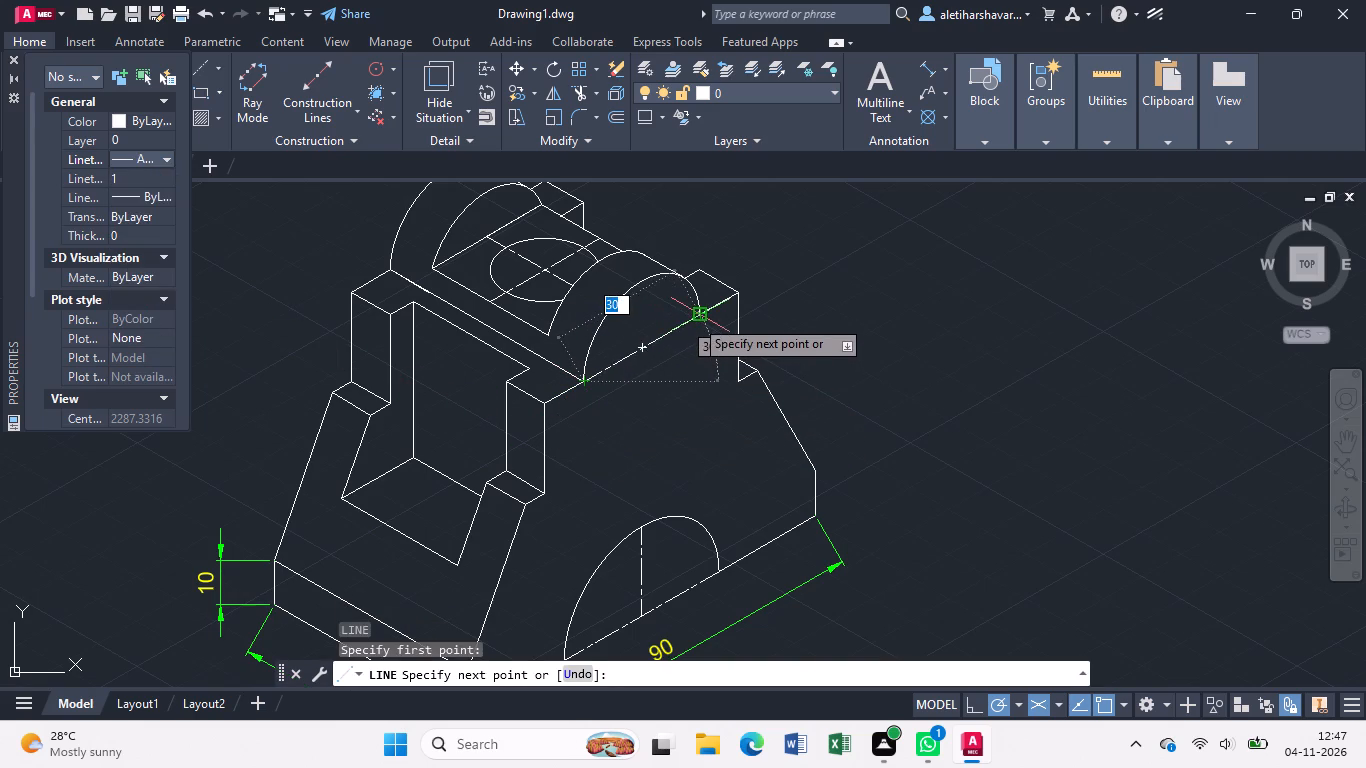
{"action": "left_click", "coordinate": [694, 318]}
{"action": "key", "text": "Escape"}
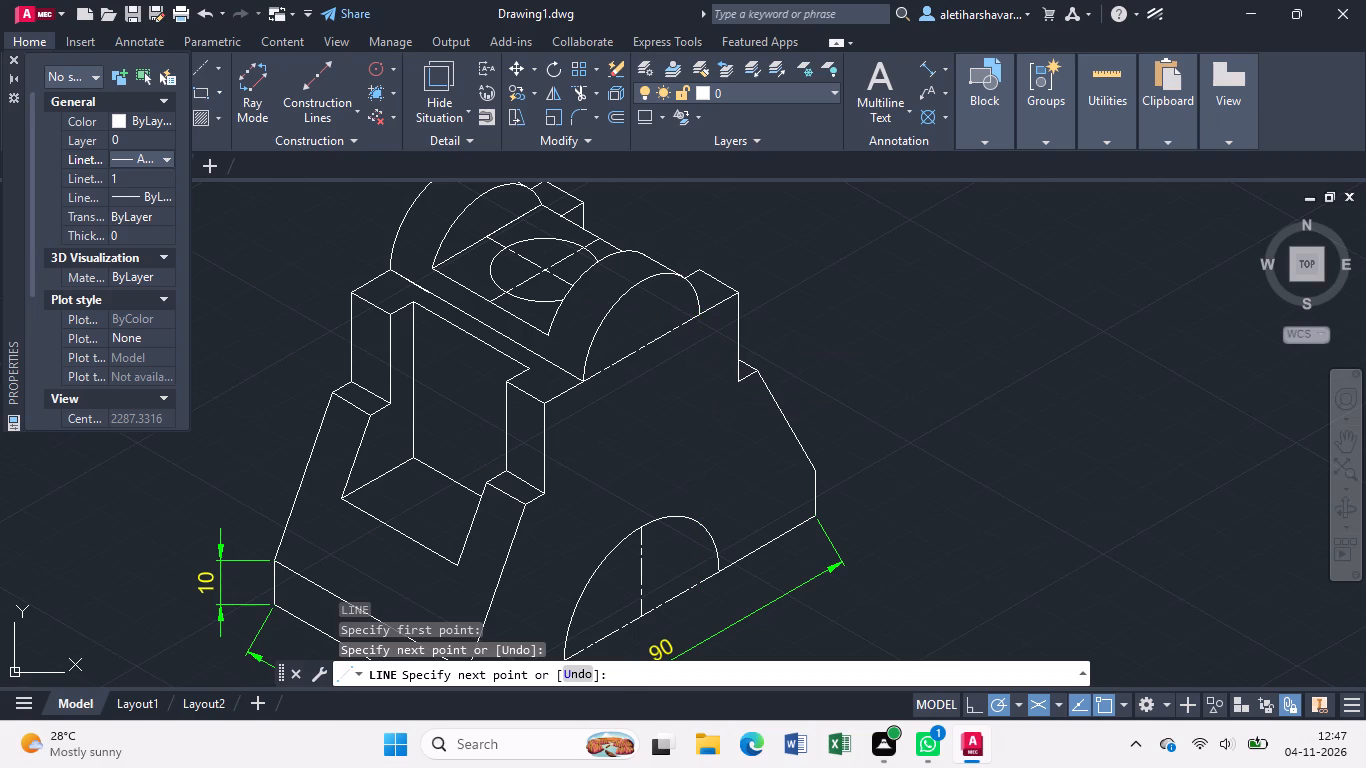
Draw a vertical centre line about 29 long from the midpoint of the upper arch's centre line up past the arch.
{"action": "key", "text": "l"}
{"action": "key", "text": "Return"}
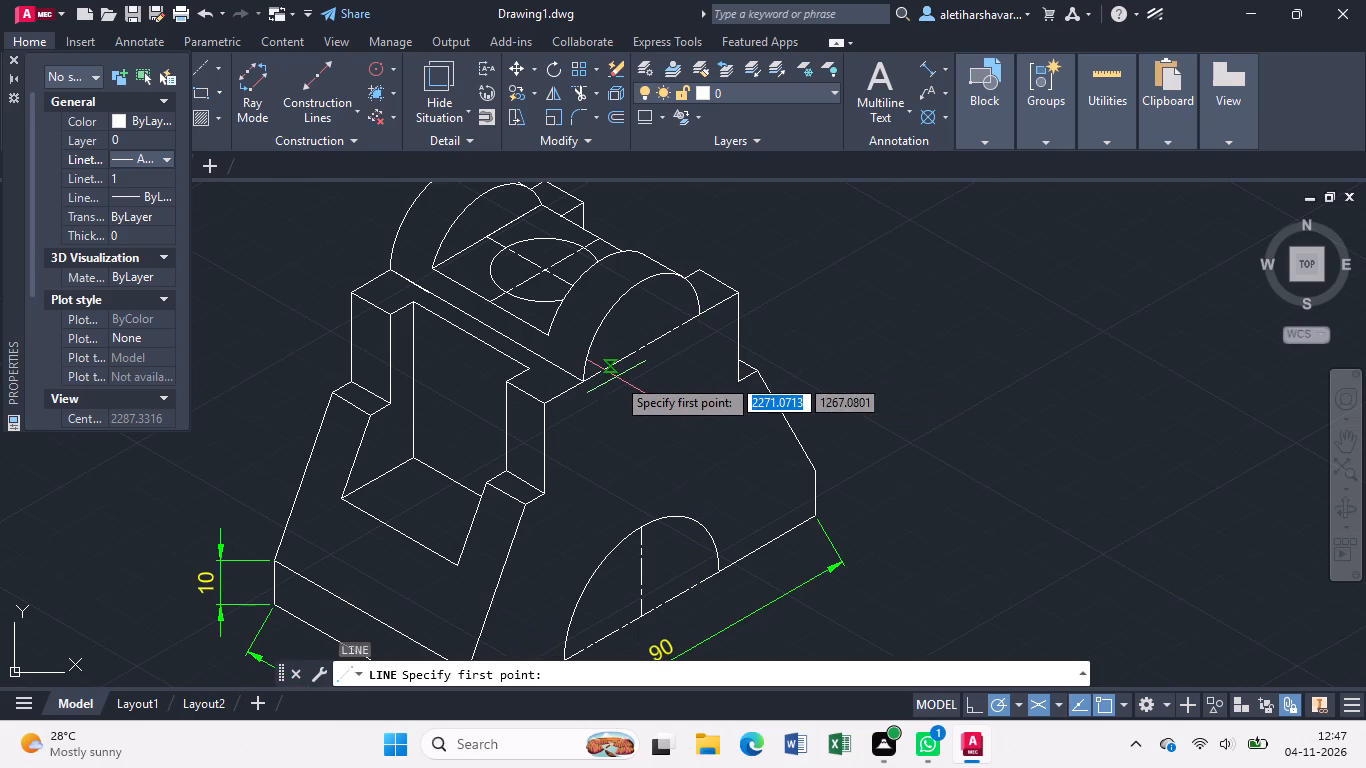
{"action": "left_click", "coordinate": [644, 350]}
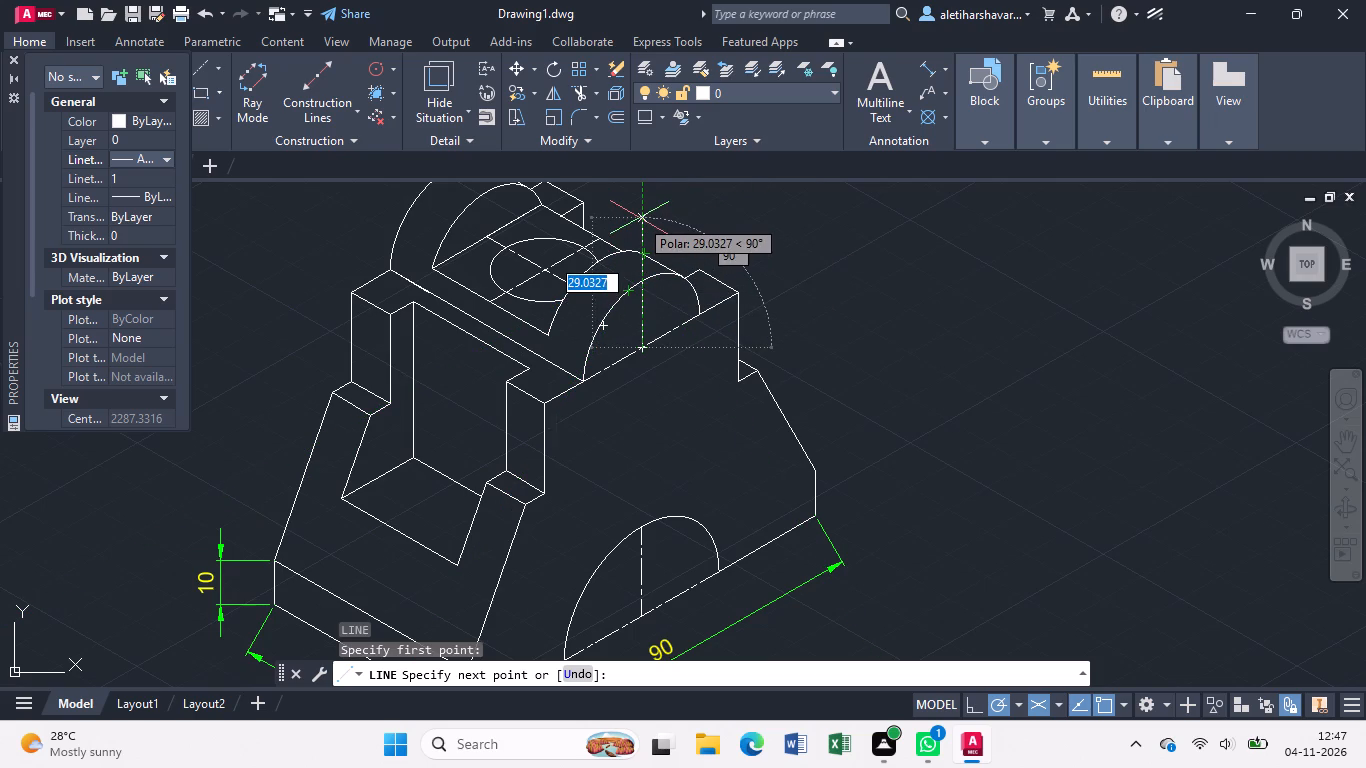
{"action": "left_click", "coordinate": [639, 218]}
{"action": "key", "text": "Escape"}
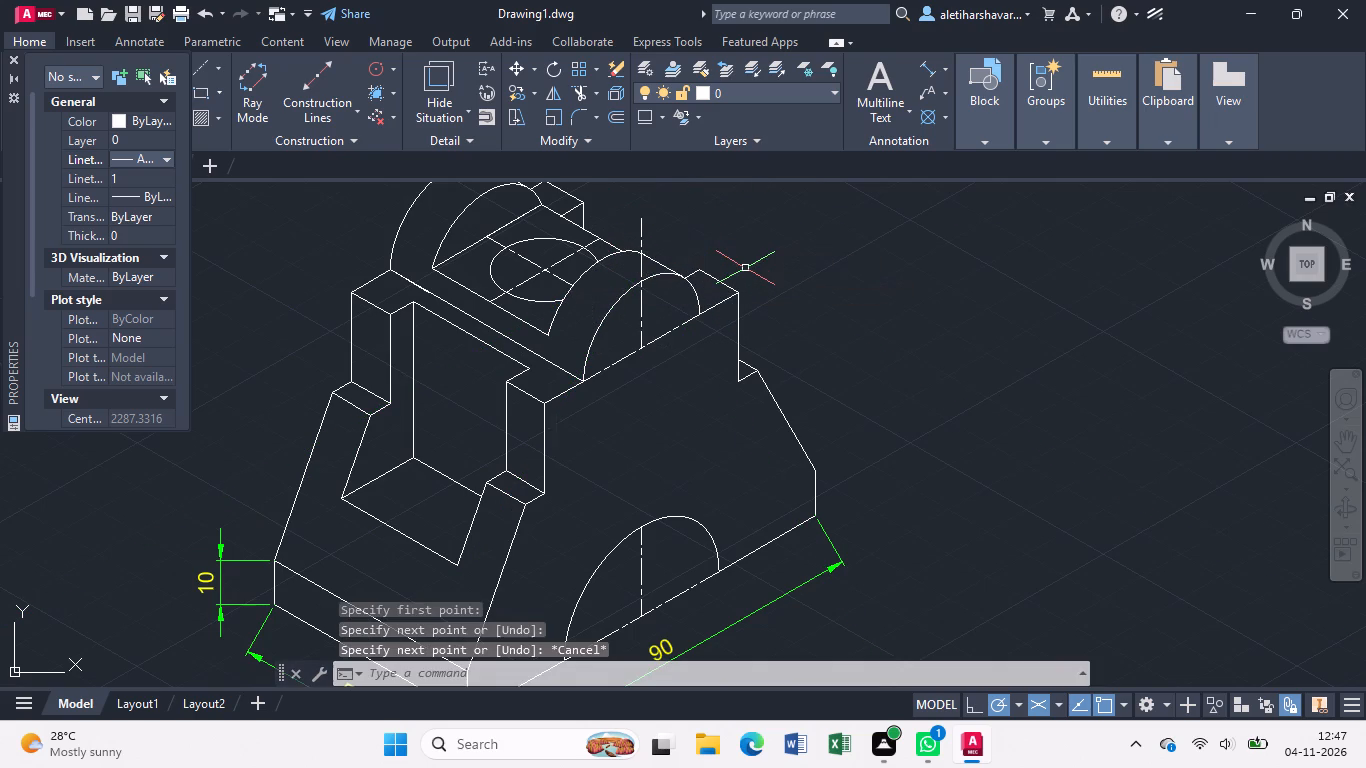
Trim the parts of the vertical centre line that extend above the front upper arch.
{"action": "type", "text": "tr"}
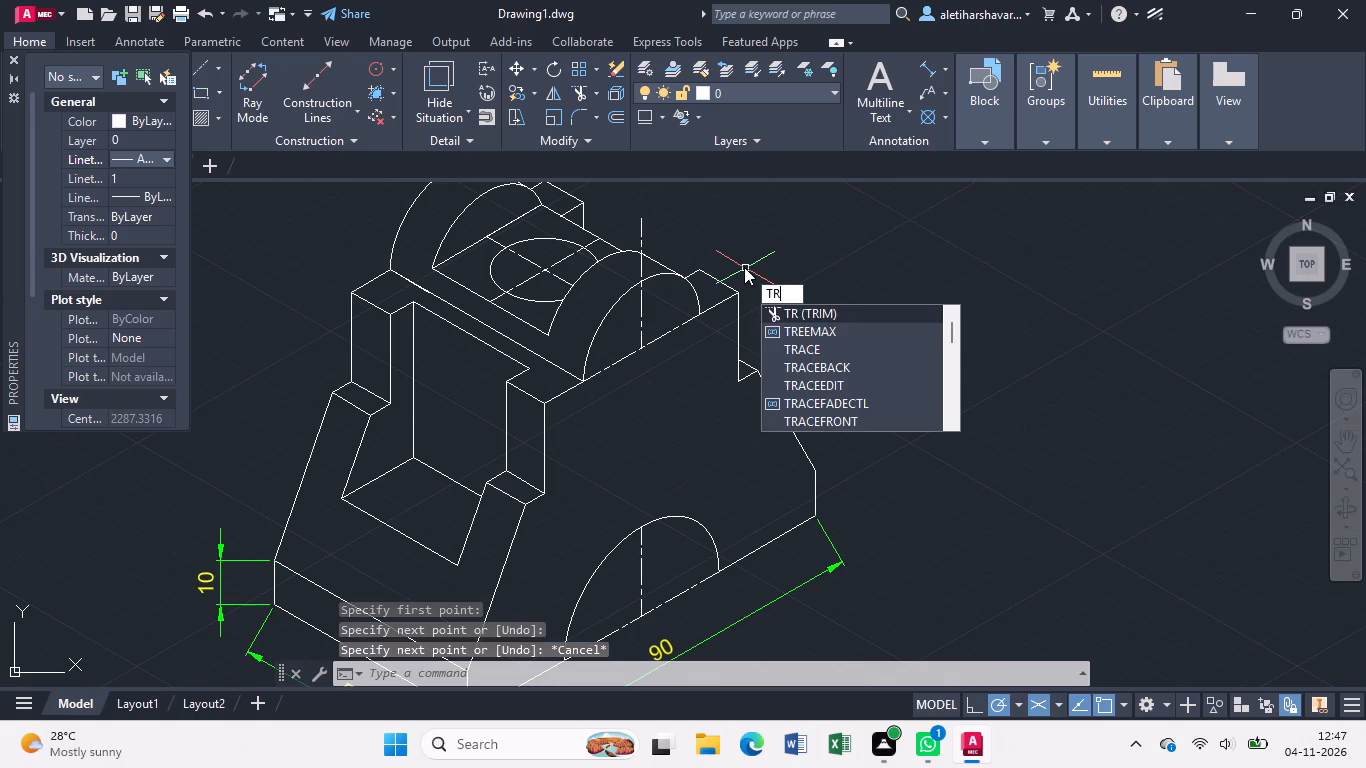
{"action": "key", "text": "Return"}
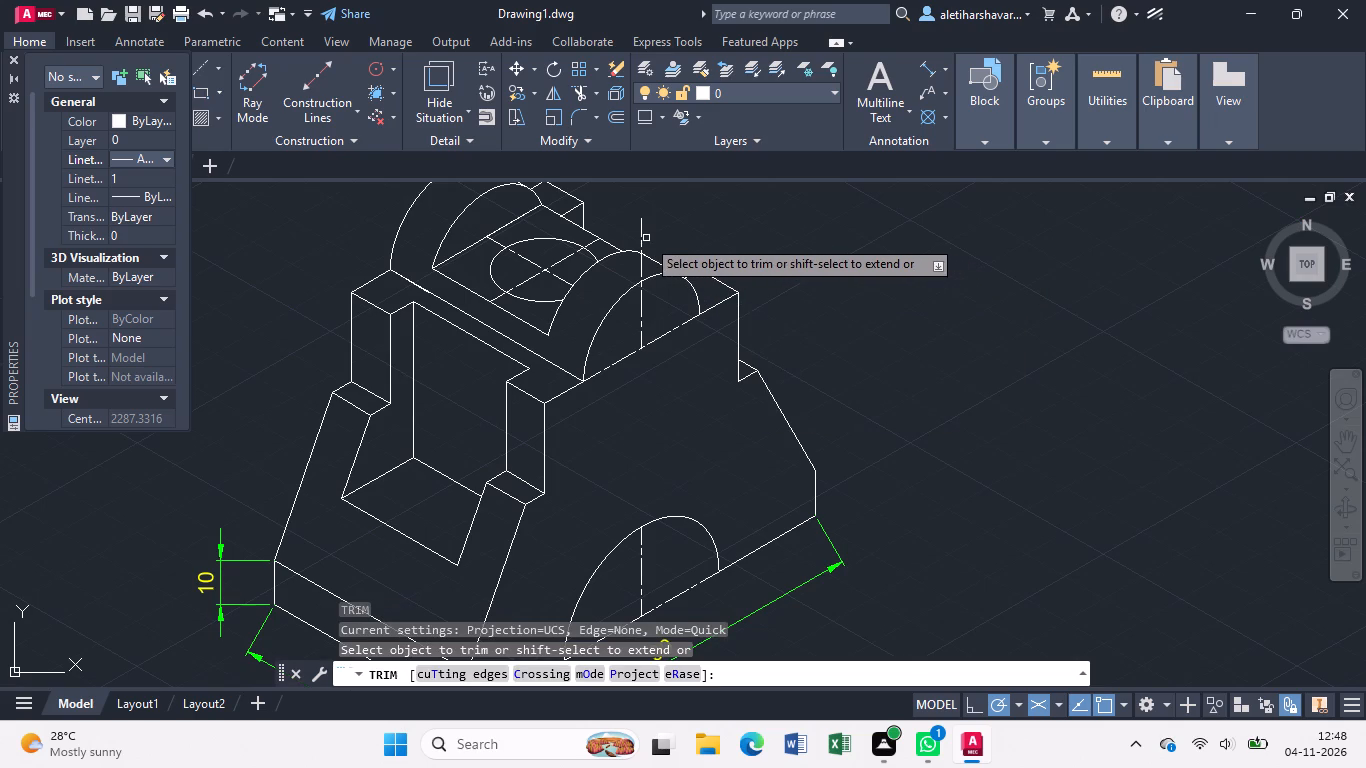
{"action": "left_click", "coordinate": [641, 237]}
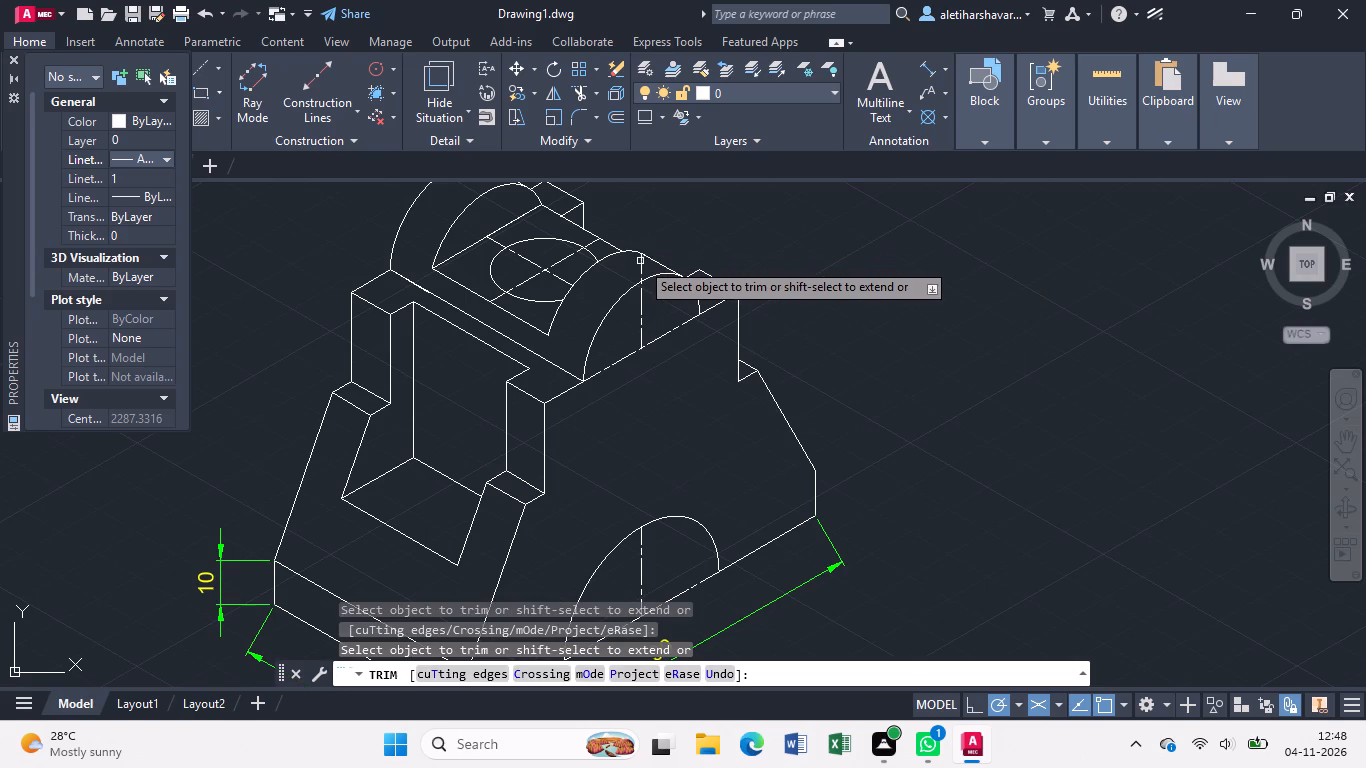
{"action": "left_click", "coordinate": [640, 261]}
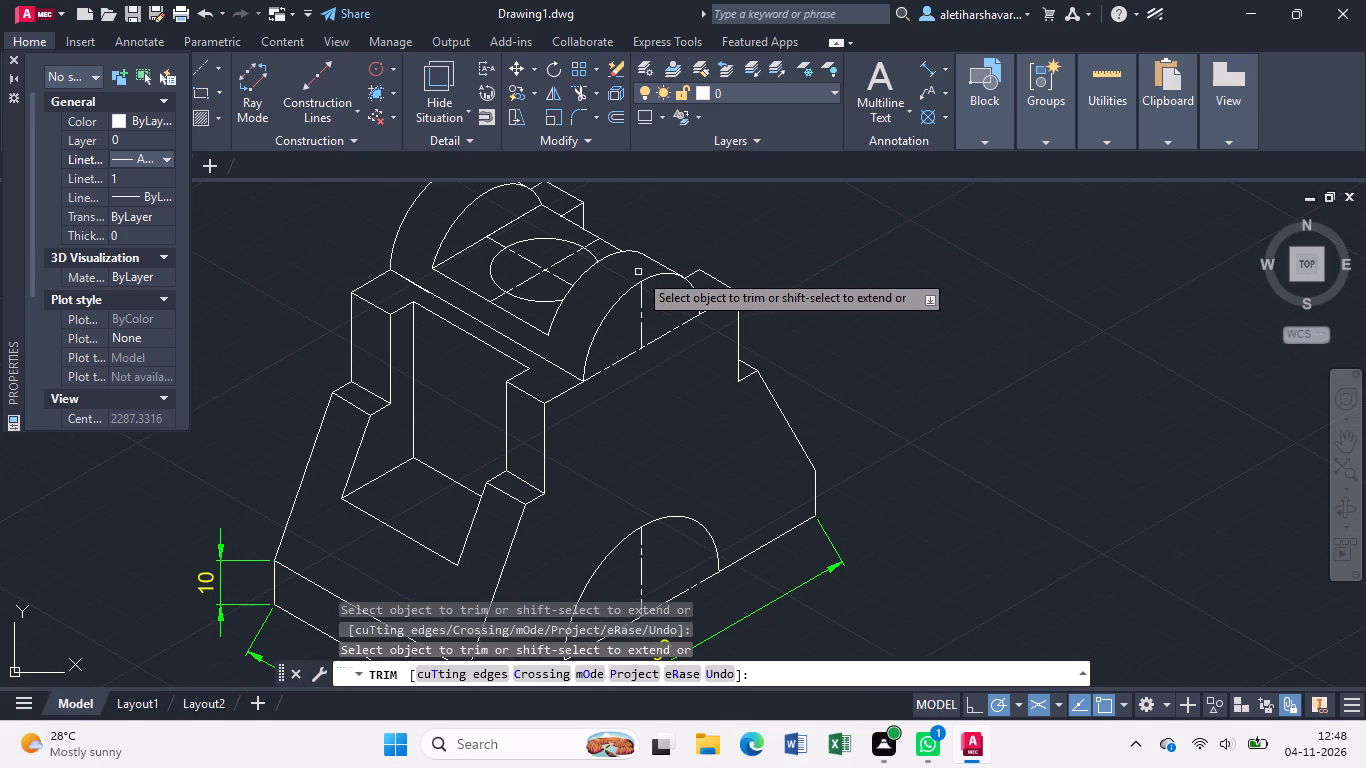
{"action": "key", "text": "Escape"}
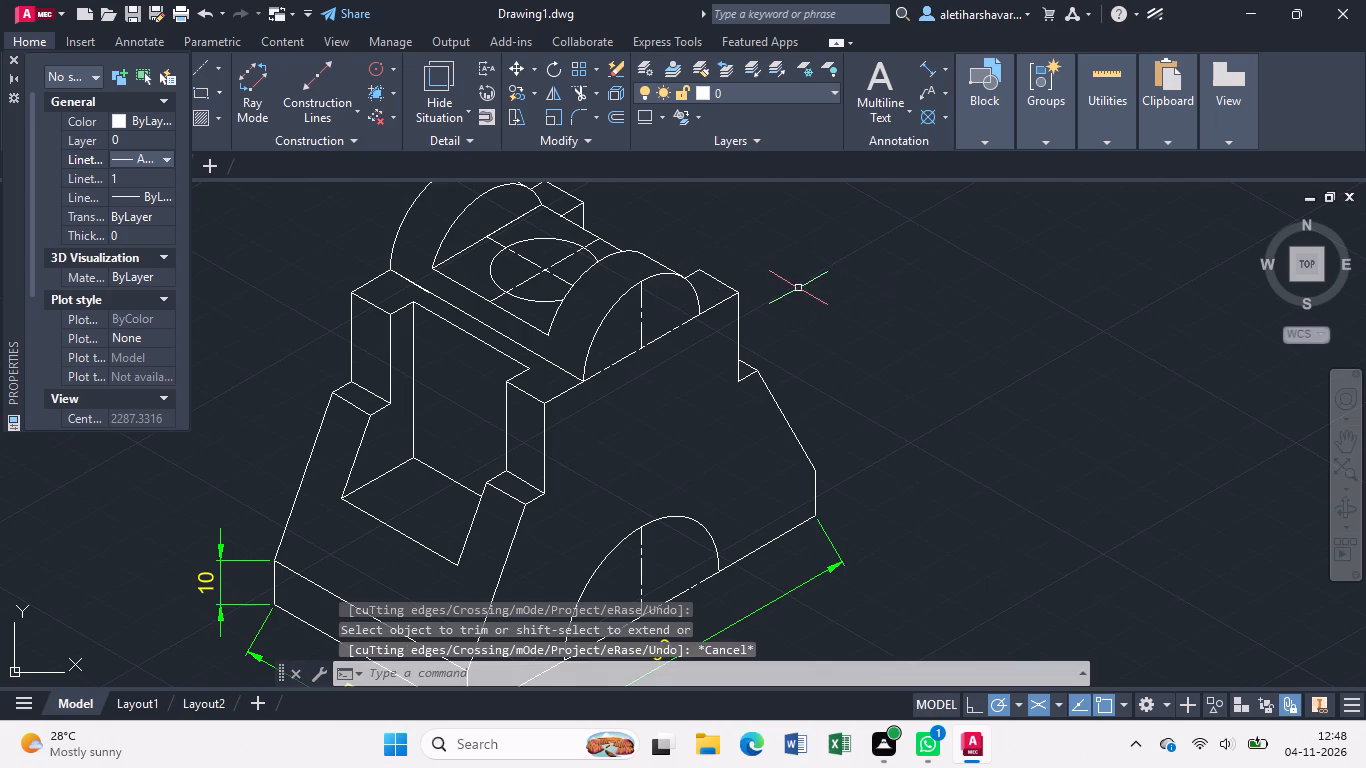
Add an aligned dimension to the recess's vertical back corner edge, placed inside the recess.
{"action": "scroll", "coordinate": [800, 293], "scroll_direction": "down", "scroll_amount": 1}
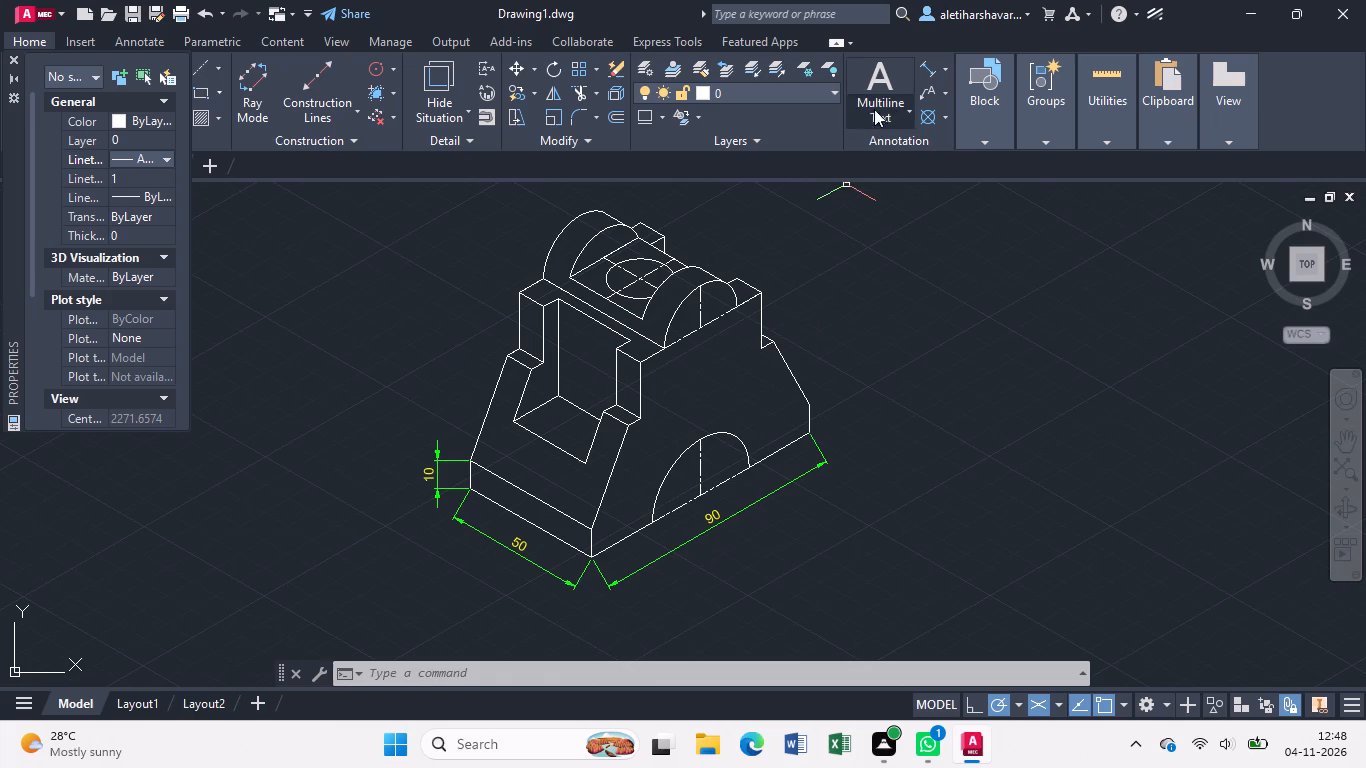
{"action": "left_click", "coordinate": [930, 62]}
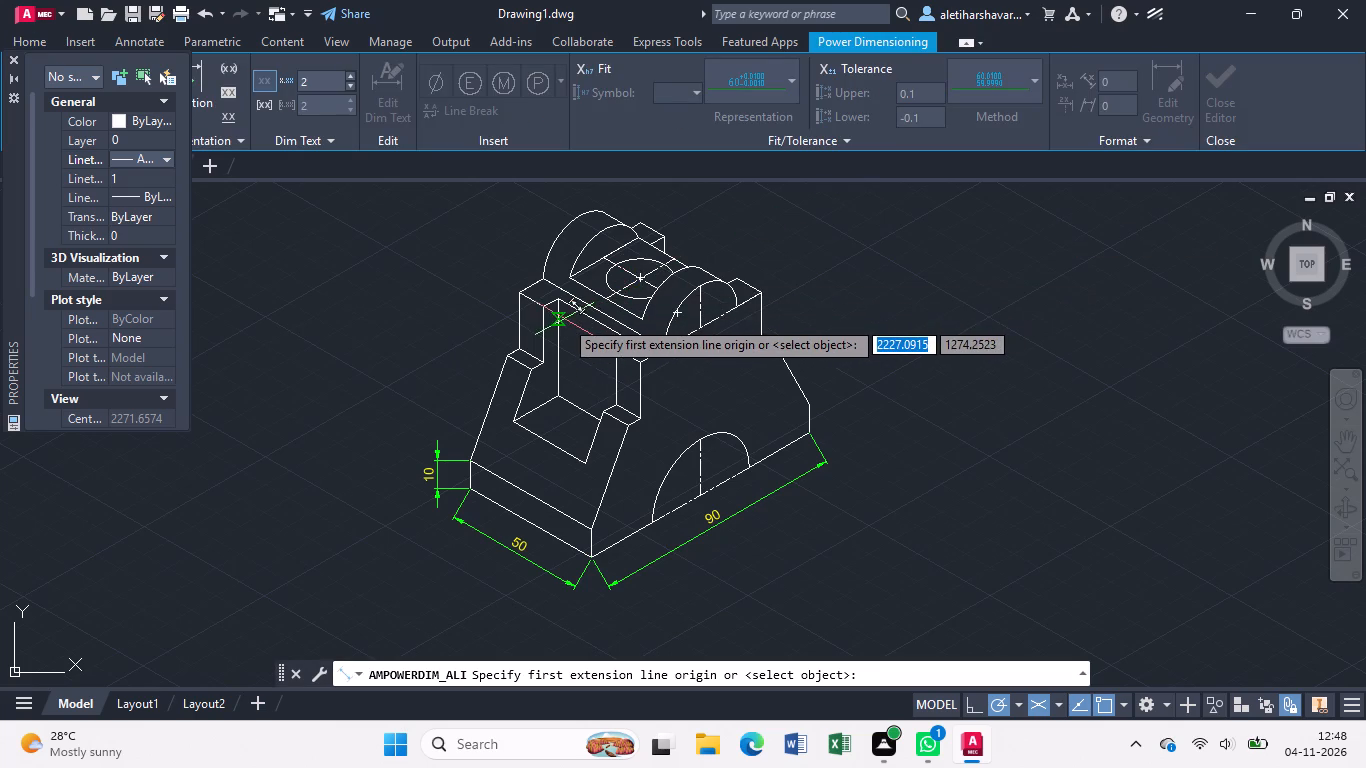
{"action": "scroll", "coordinate": [564, 319], "scroll_direction": "up", "scroll_amount": 1}
{"action": "left_click", "coordinate": [554, 287]}
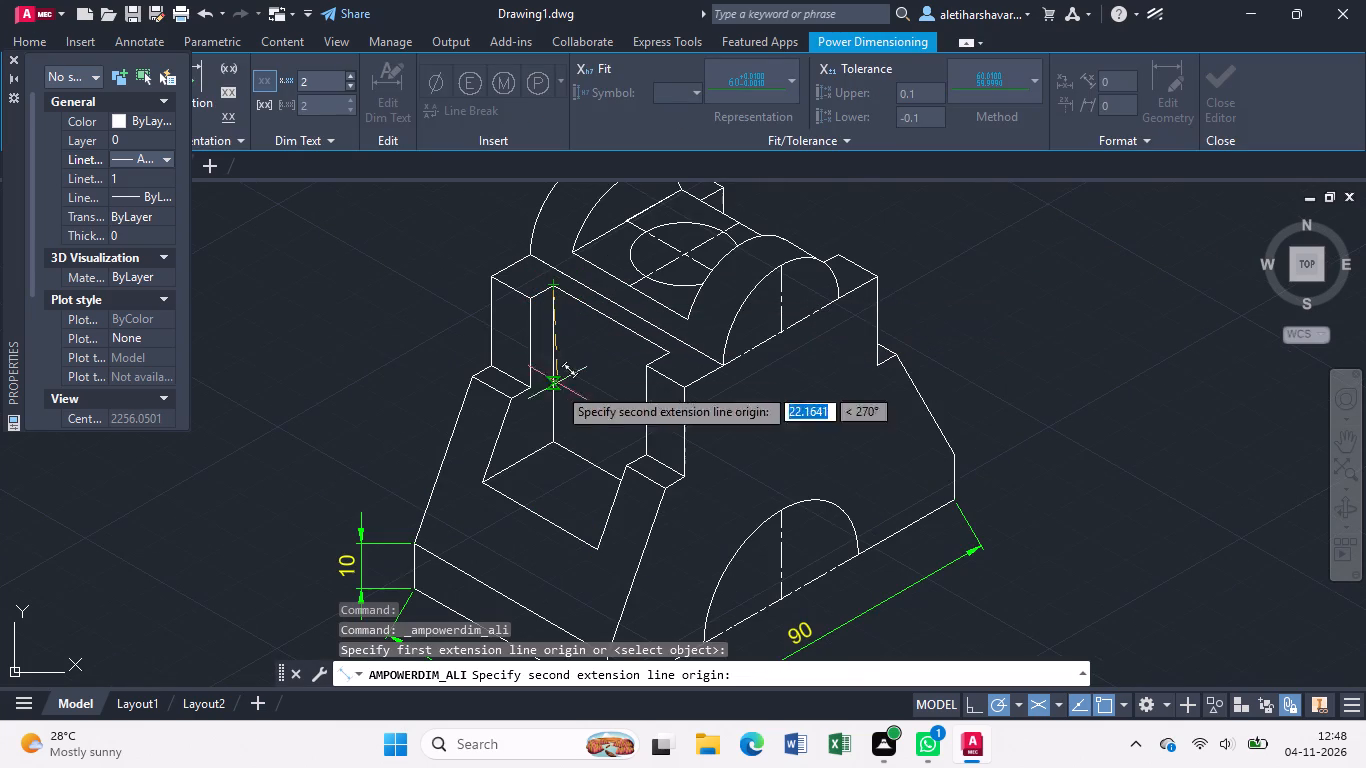
{"action": "left_click", "coordinate": [554, 437]}
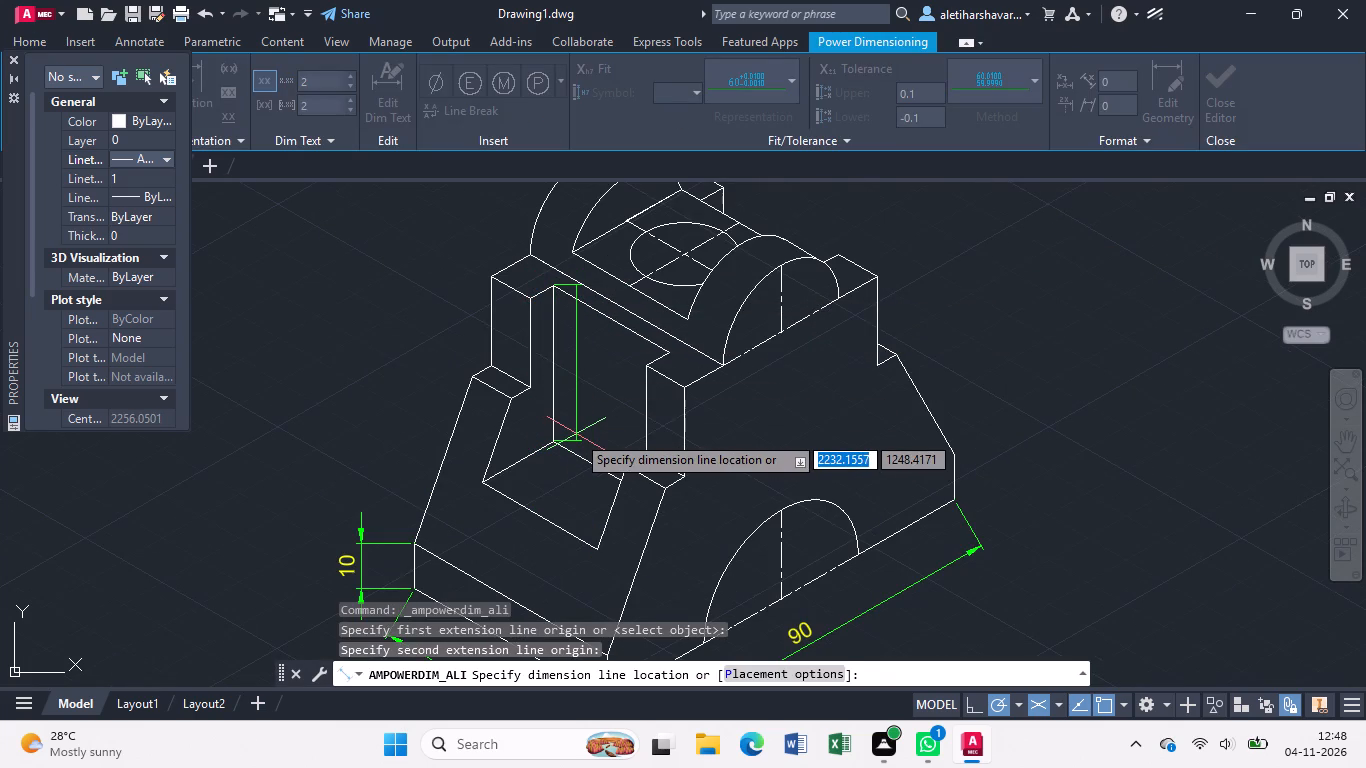
{"action": "left_click", "coordinate": [576, 434]}
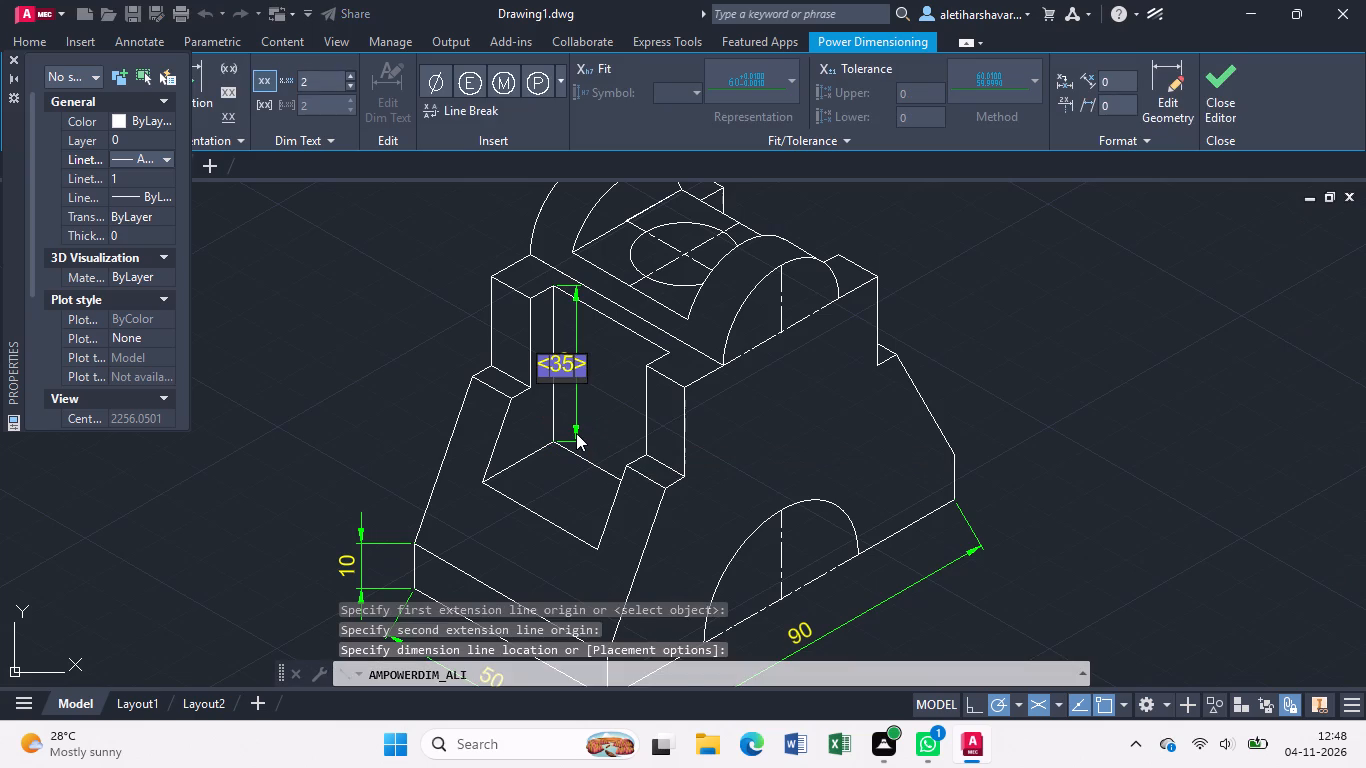
{"action": "key", "text": "Return"}
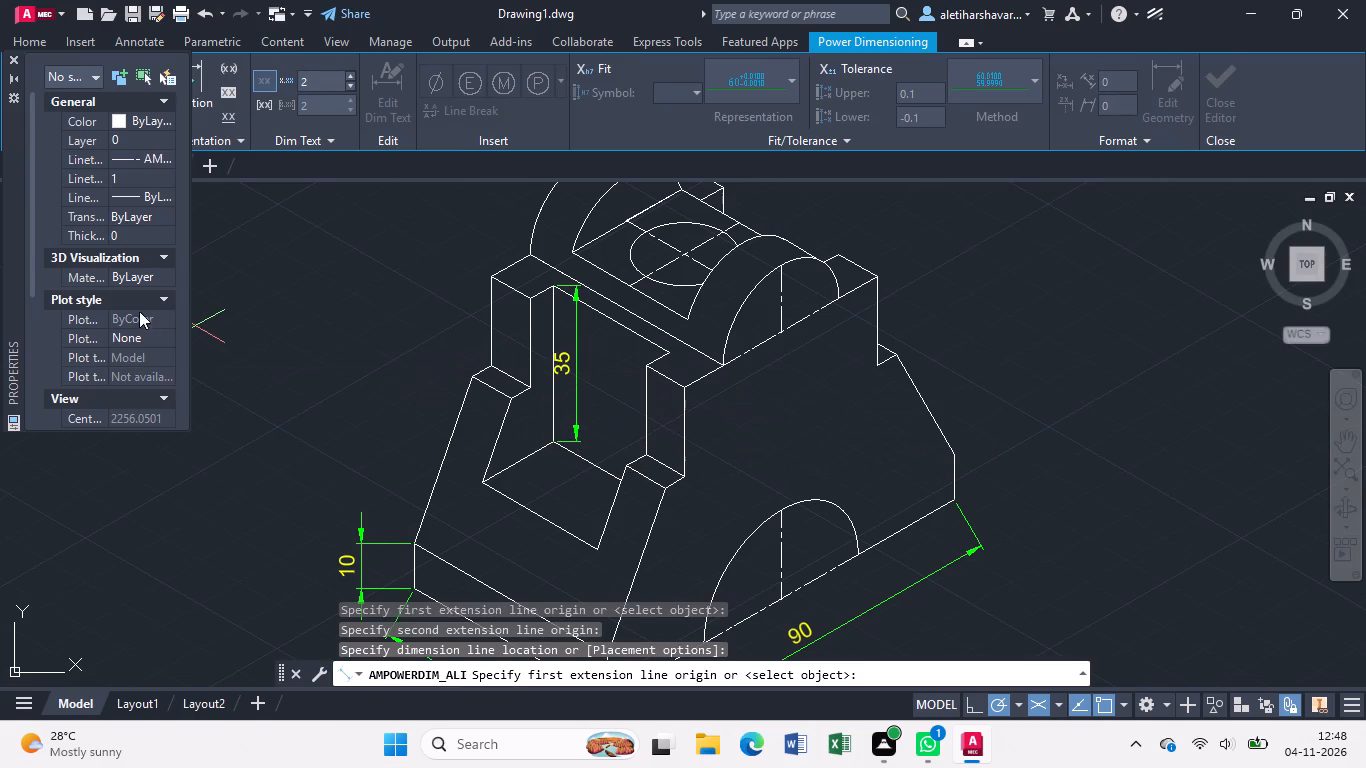
Restore the current linetype to ByLayer.
{"action": "left_click", "coordinate": [166, 157]}
{"action": "left_click", "coordinate": [166, 157]}
{"action": "scroll", "coordinate": [160, 180], "scroll_direction": "up", "scroll_amount": 4}
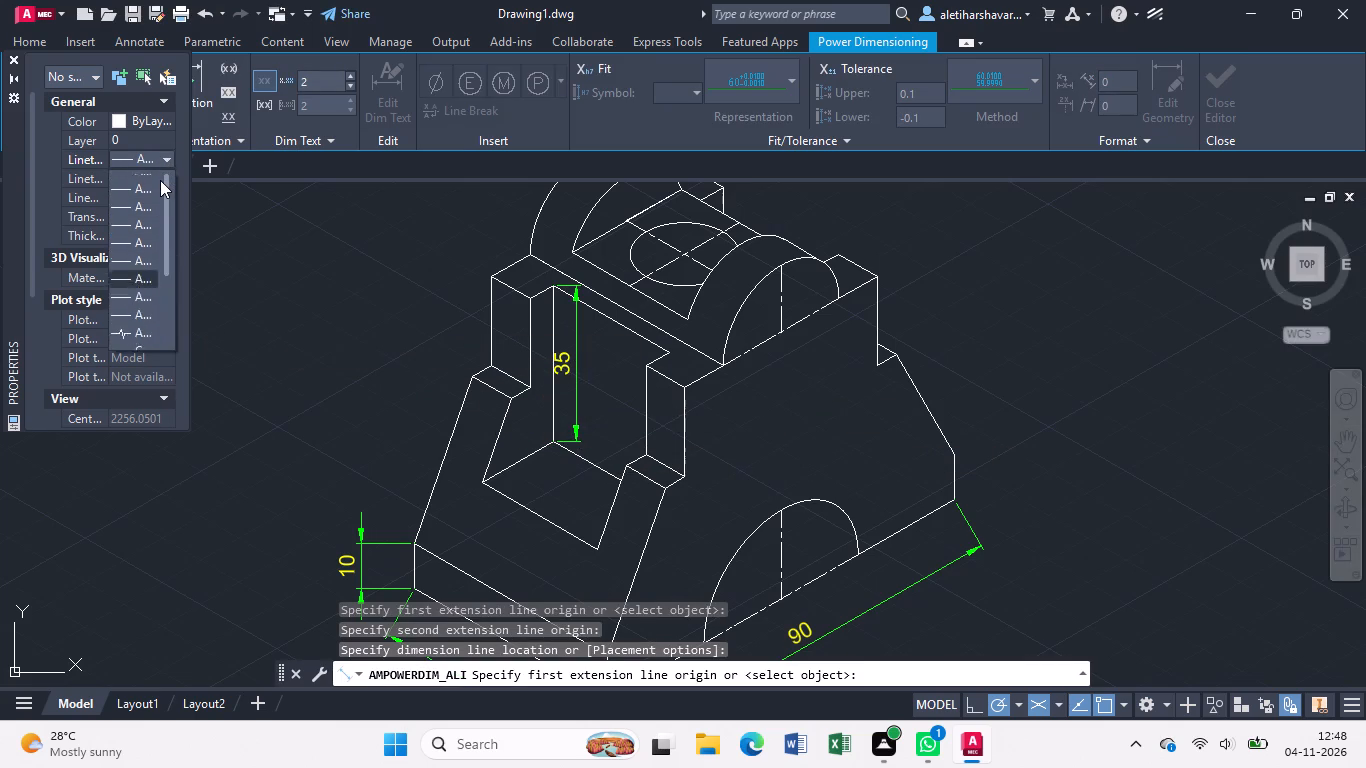
{"action": "scroll", "coordinate": [160, 180], "scroll_direction": "up", "scroll_amount": 6}
{"action": "left_click", "coordinate": [150, 177]}
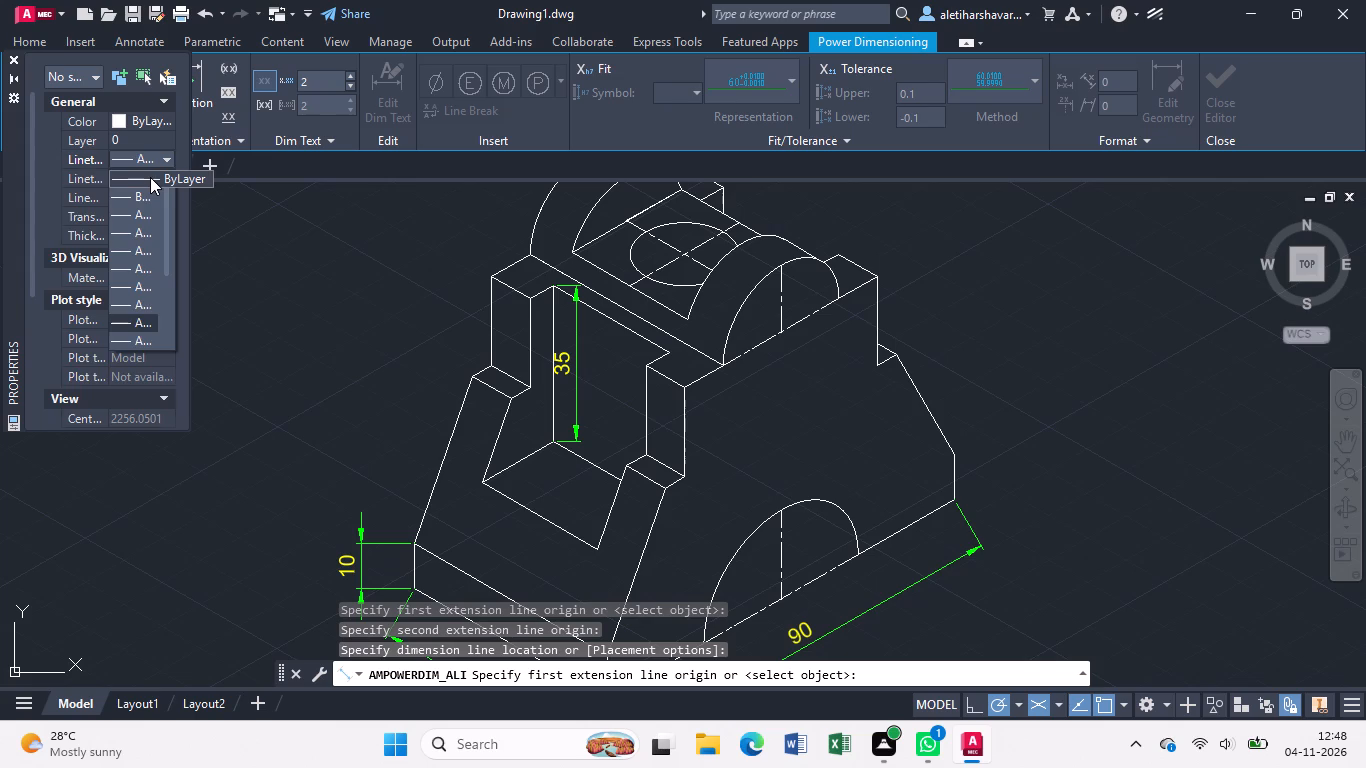
Close the Properties palette and add an aligned dimension between the two outer ledge corners of the sloped arched face, placed just below them.
{"action": "left_click", "coordinate": [13, 59]}
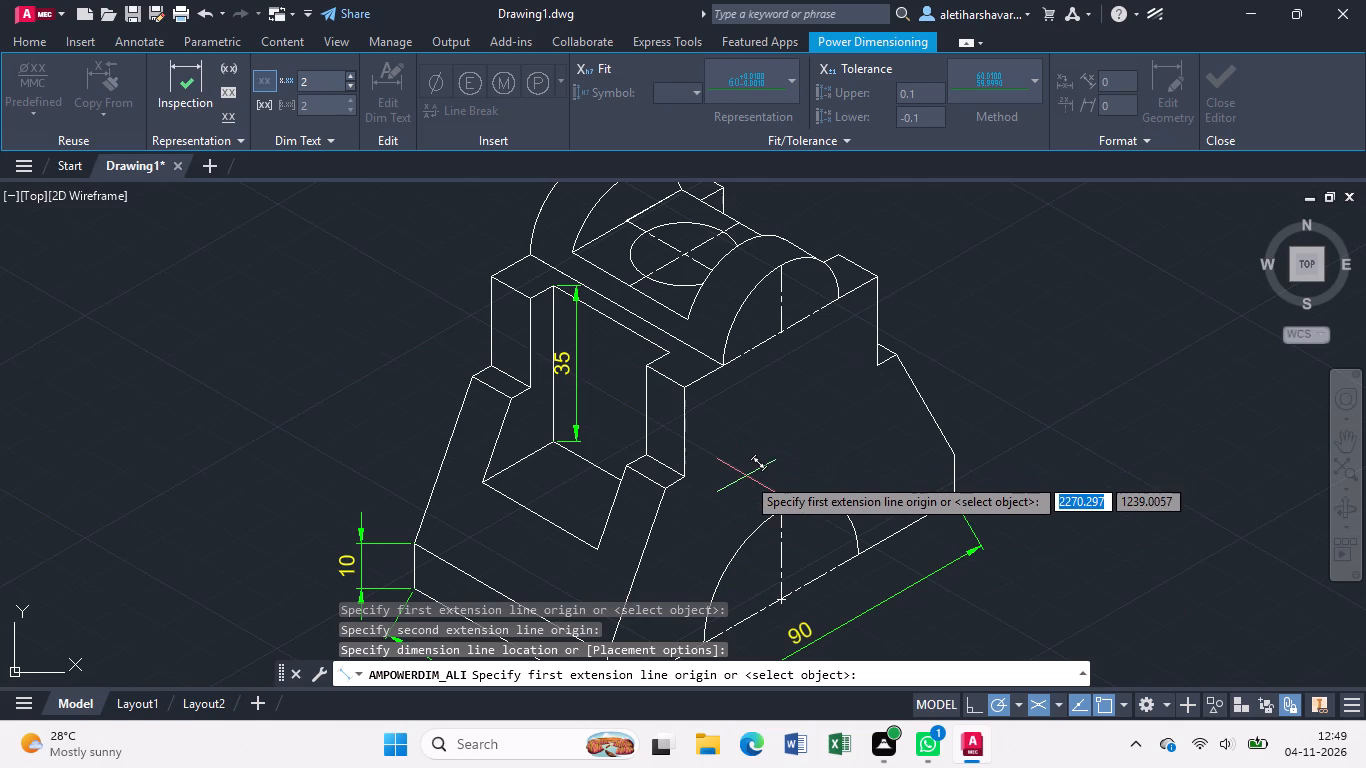
{"action": "left_click", "coordinate": [664, 492]}
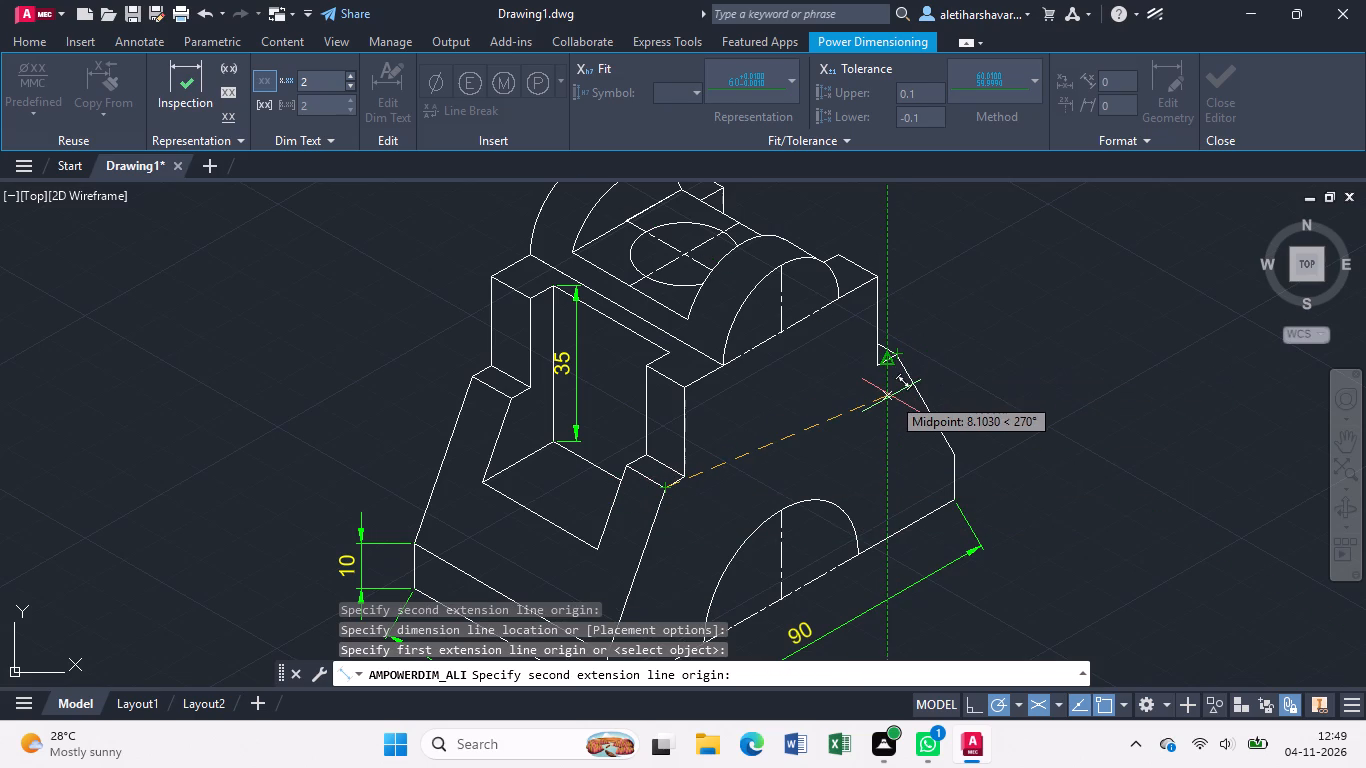
{"action": "scroll", "coordinate": [897, 358], "scroll_direction": "up", "scroll_amount": 2}
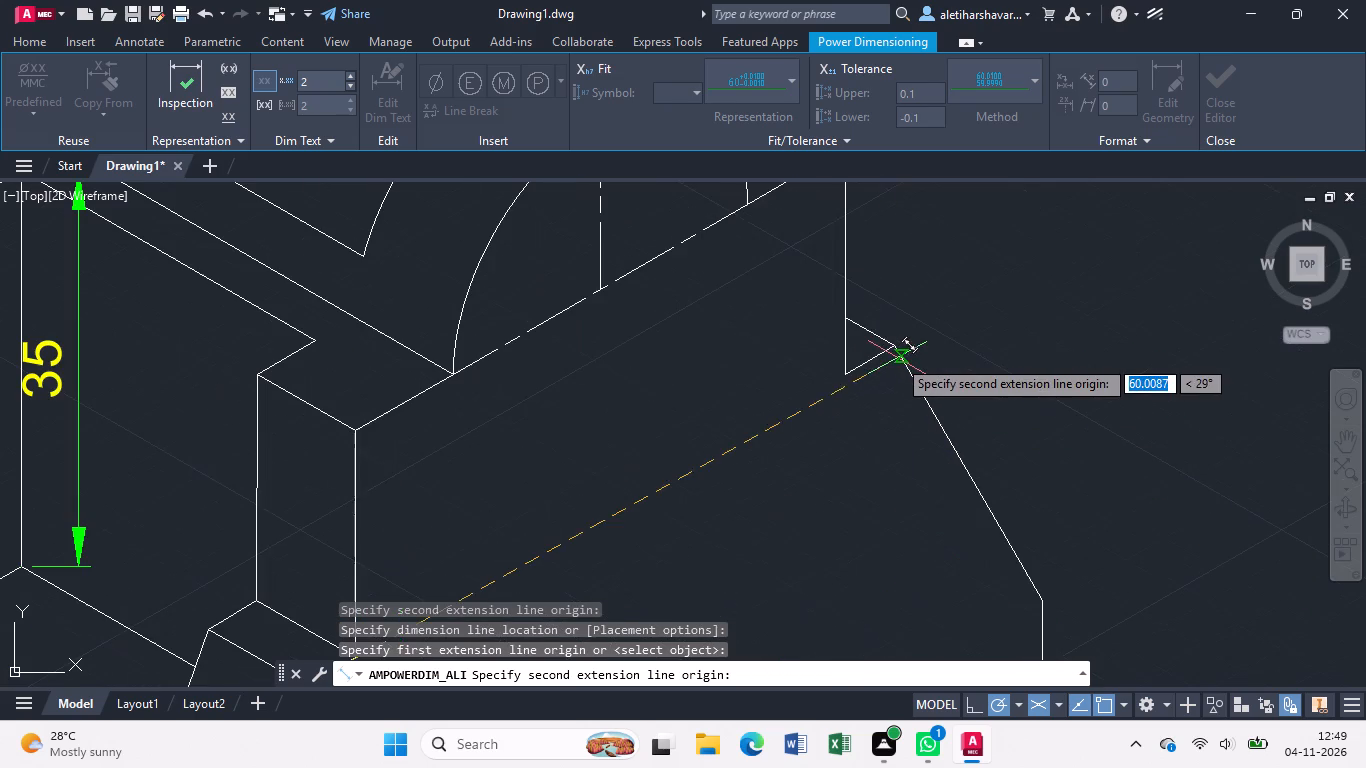
{"action": "left_click", "coordinate": [892, 348]}
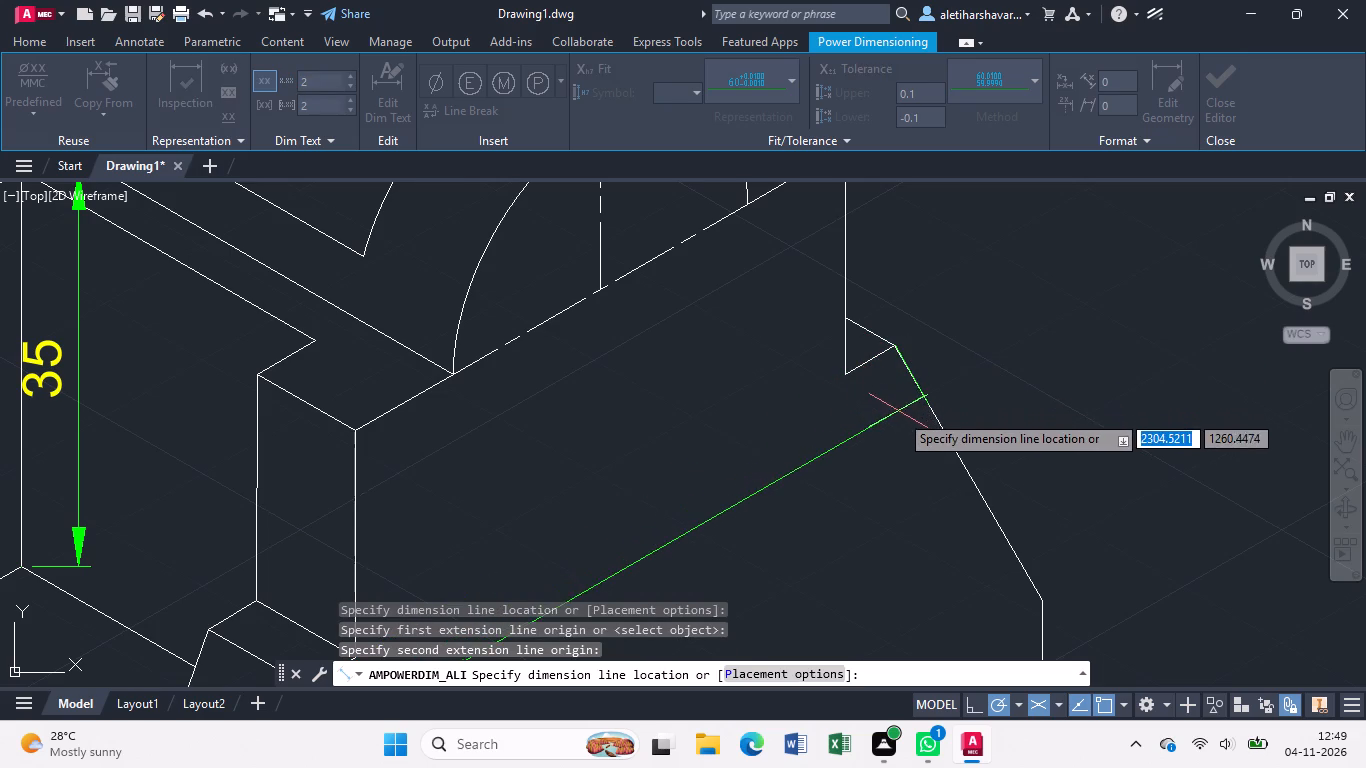
{"action": "left_click", "coordinate": [900, 420]}
{"action": "scroll", "coordinate": [899, 420], "scroll_direction": "down", "scroll_amount": 1}
{"action": "scroll", "coordinate": [805, 484], "scroll_direction": "down", "scroll_amount": 1}
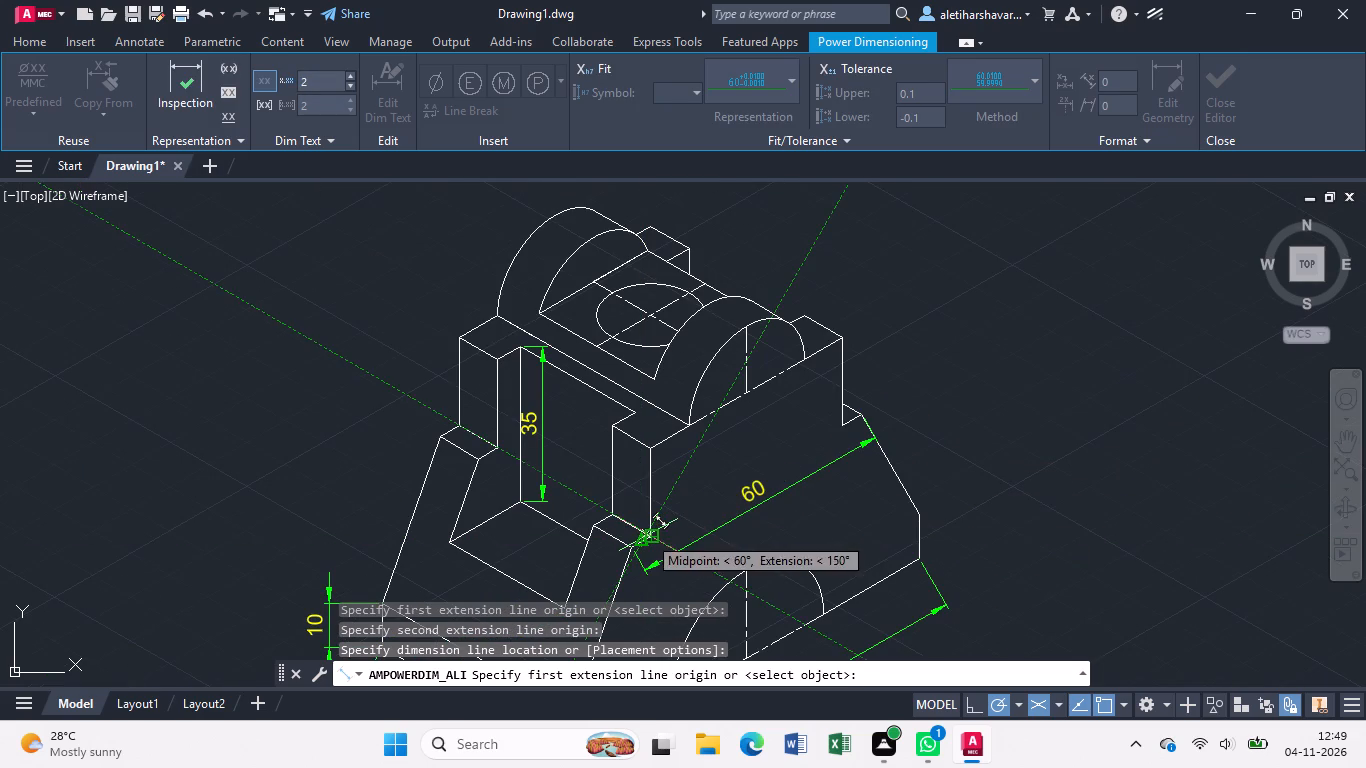
Add an aligned dimension along the arched face's top edge between the outer upright corners, placed just below the edge.
{"action": "left_click", "coordinate": [653, 453]}
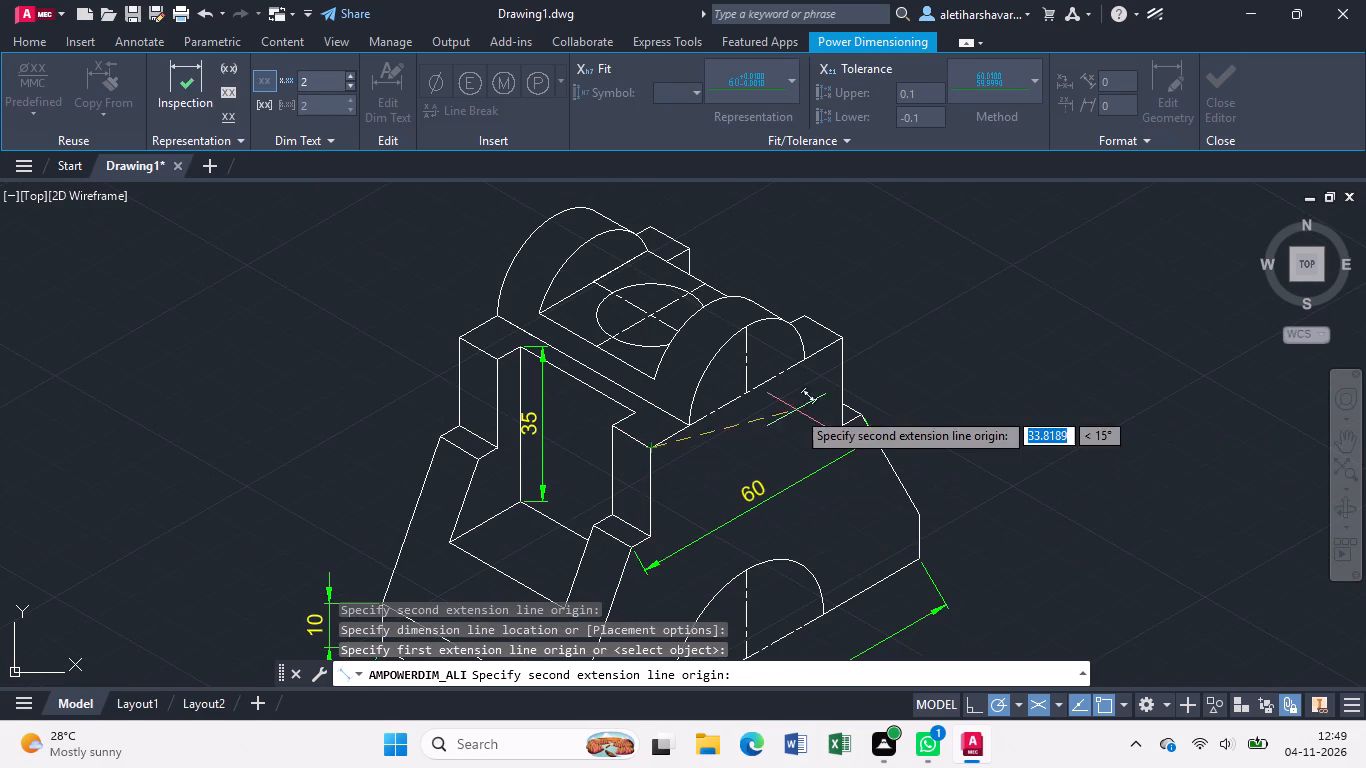
{"action": "left_click", "coordinate": [839, 341]}
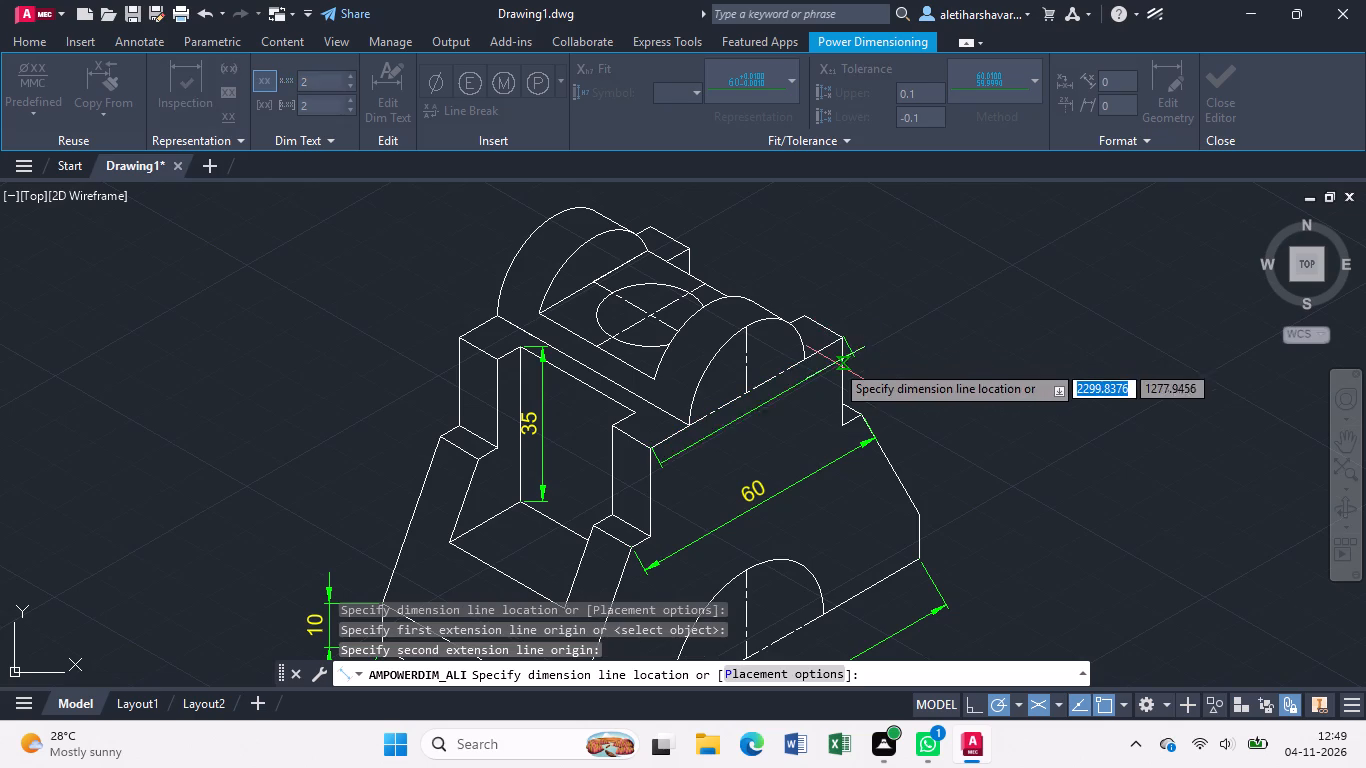
{"action": "left_click", "coordinate": [835, 376]}
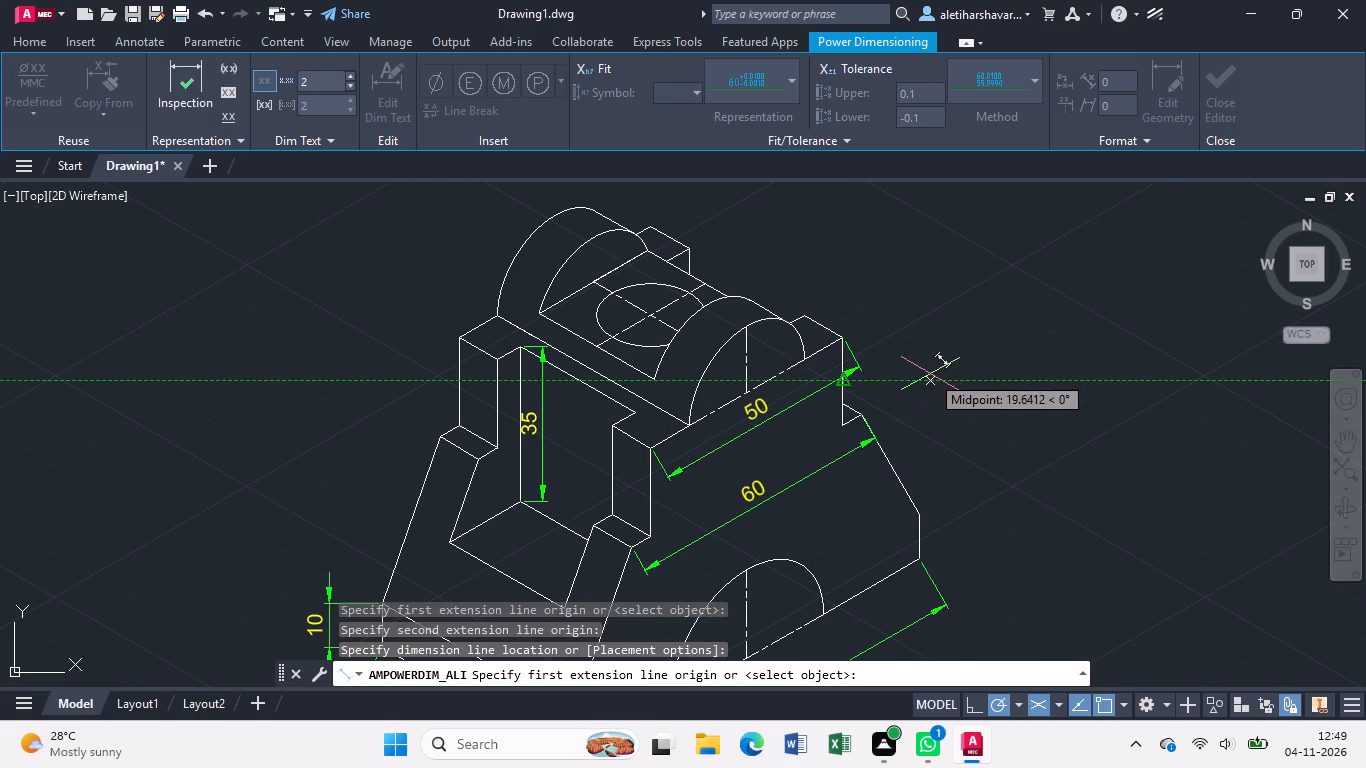
{"action": "scroll", "coordinate": [930, 374], "scroll_direction": "down", "scroll_amount": 1}
{"action": "scroll", "coordinate": [930, 374], "scroll_direction": "up", "scroll_amount": 1}
{"action": "key", "text": "Escape"}
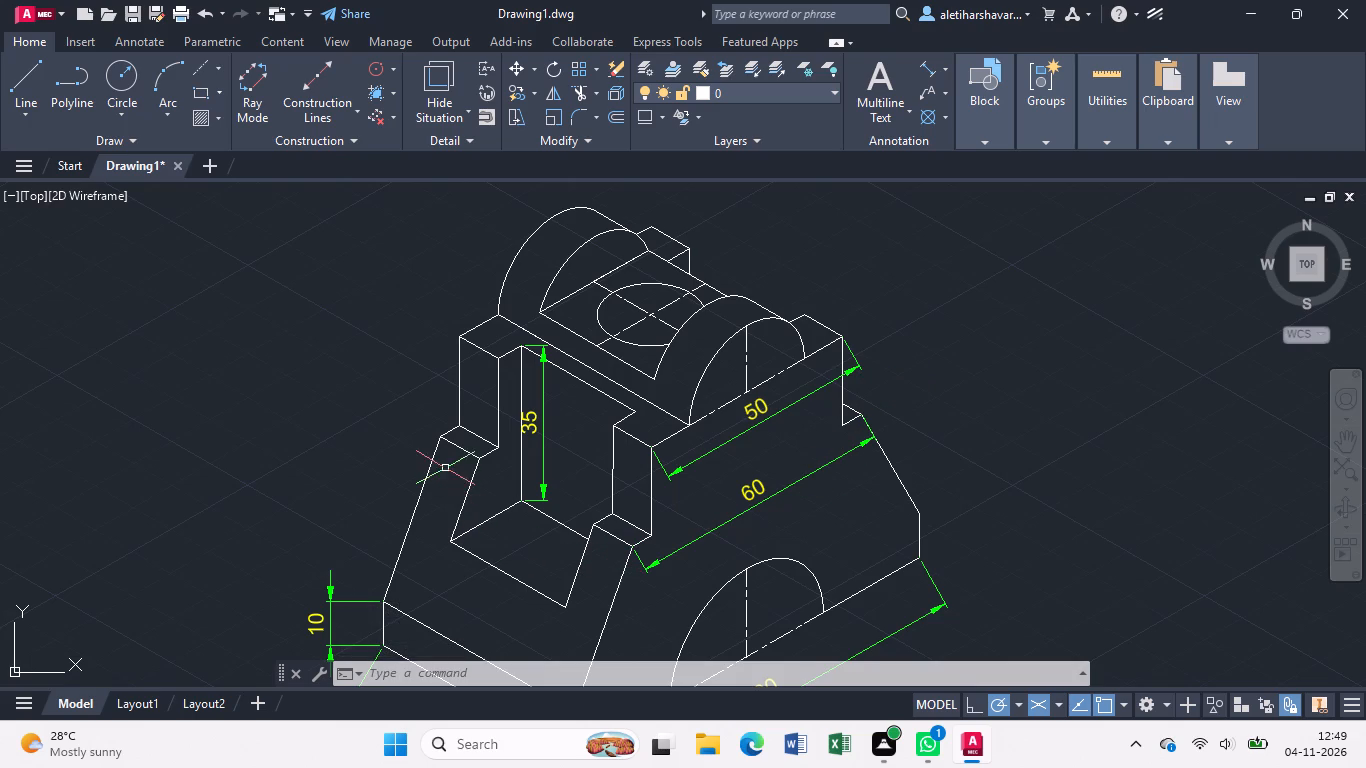
Add an aligned dimension to the outer edge of the ledge beside the far recess upright, placed just below it.
{"action": "left_click", "coordinate": [923, 63]}
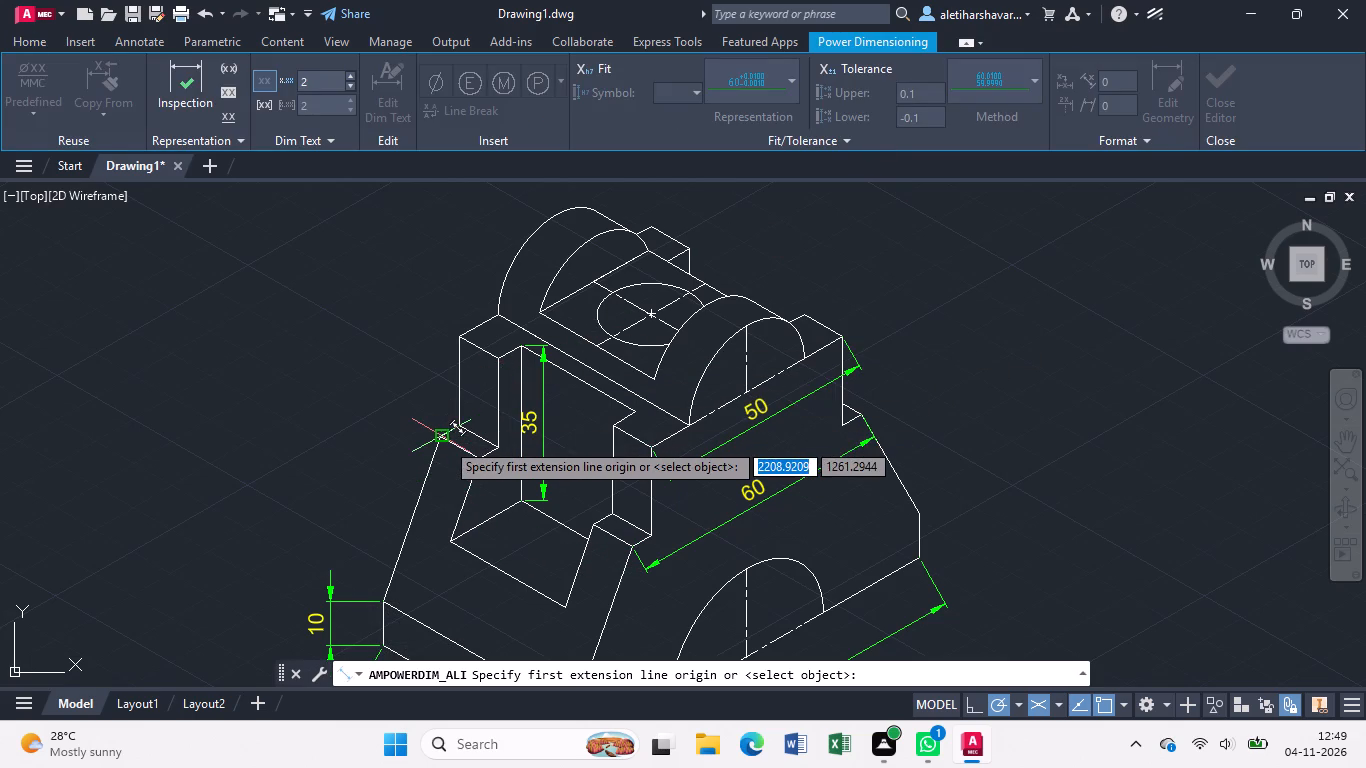
{"action": "left_click", "coordinate": [445, 441]}
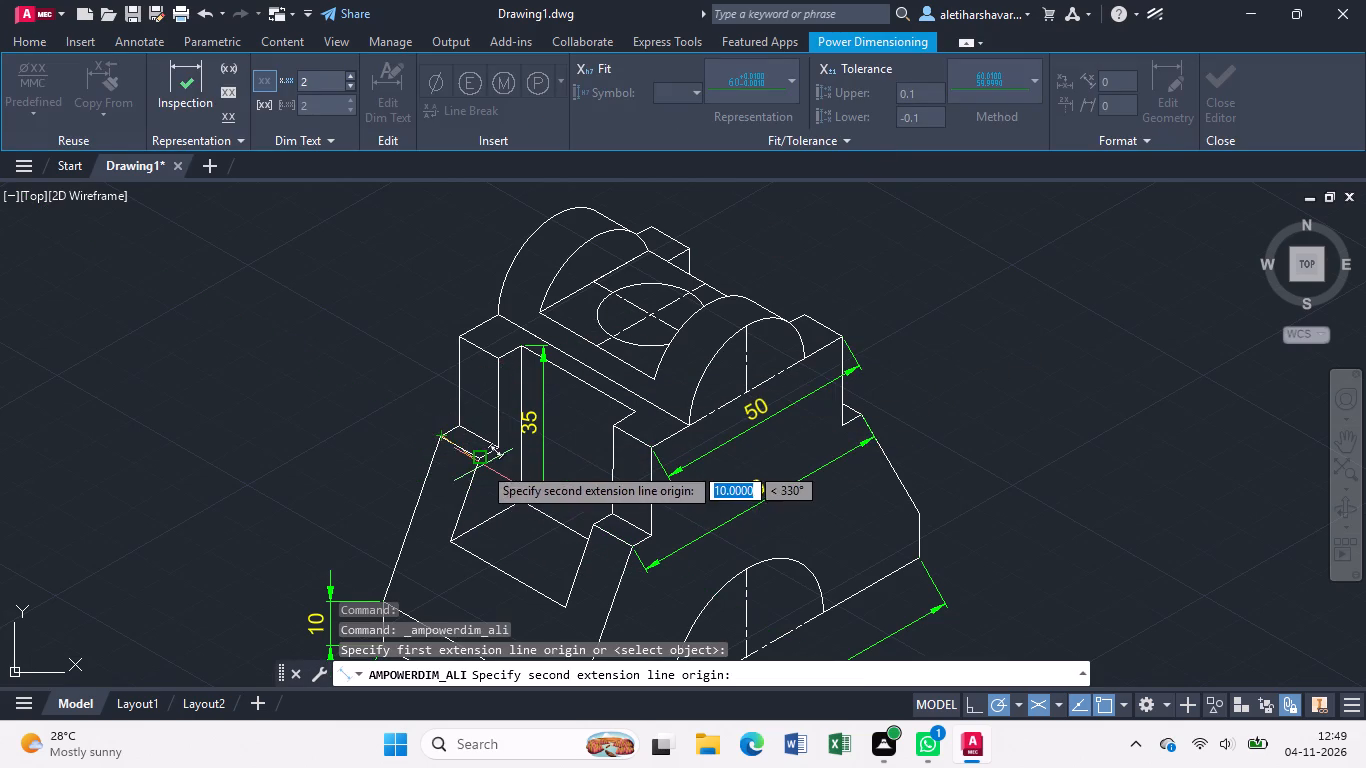
{"action": "left_click", "coordinate": [479, 459]}
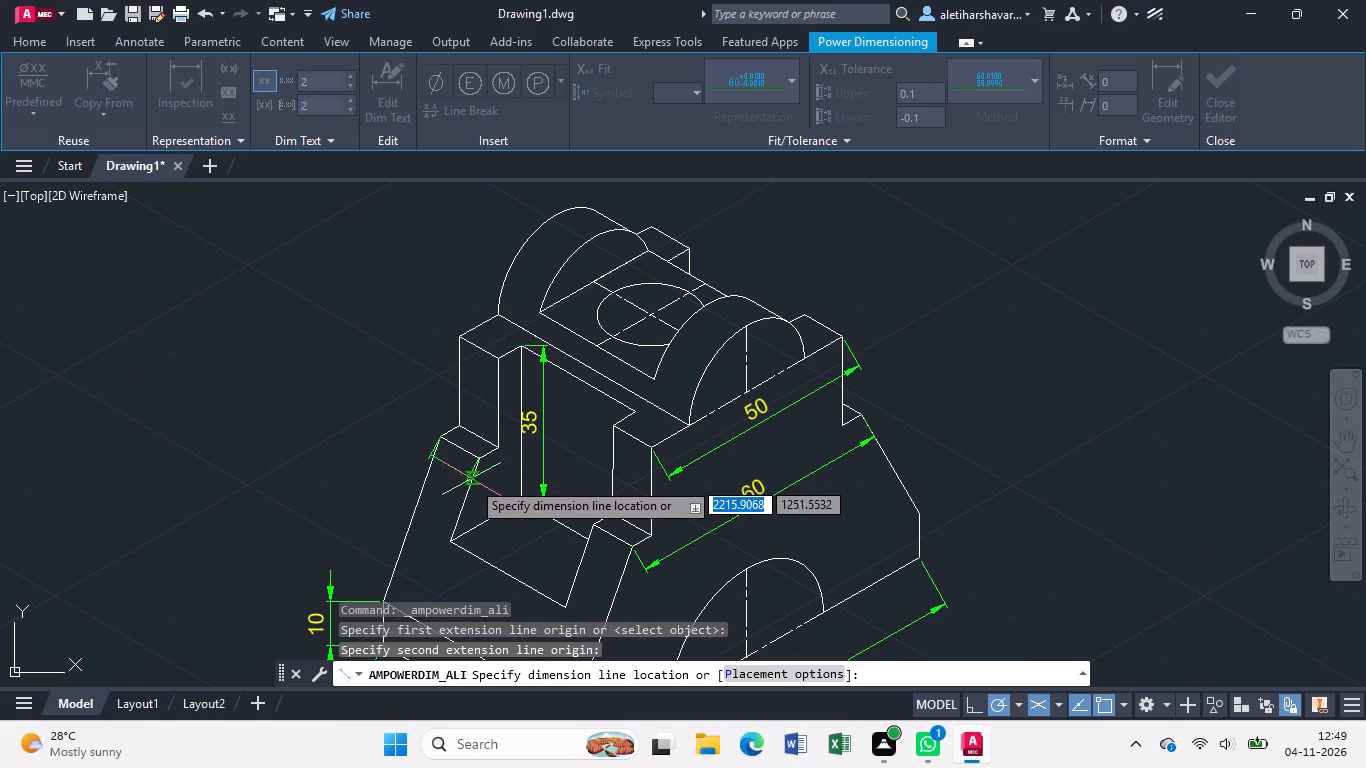
{"action": "left_click", "coordinate": [467, 487]}
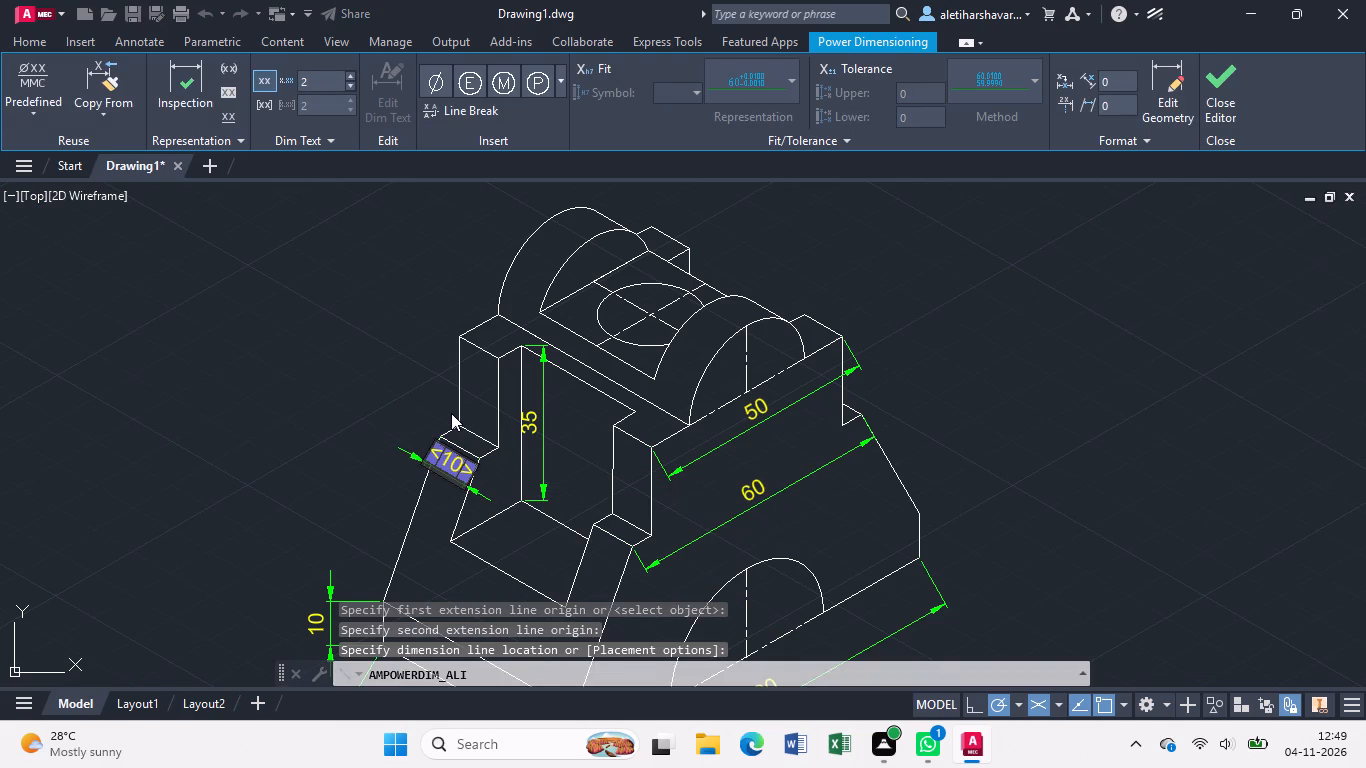
{"action": "key", "text": "Return"}
Add an aligned dimension to the outer top edge of the far recess upright, placed just above it.
{"action": "scroll", "coordinate": [448, 348], "scroll_direction": "up", "scroll_amount": 1}
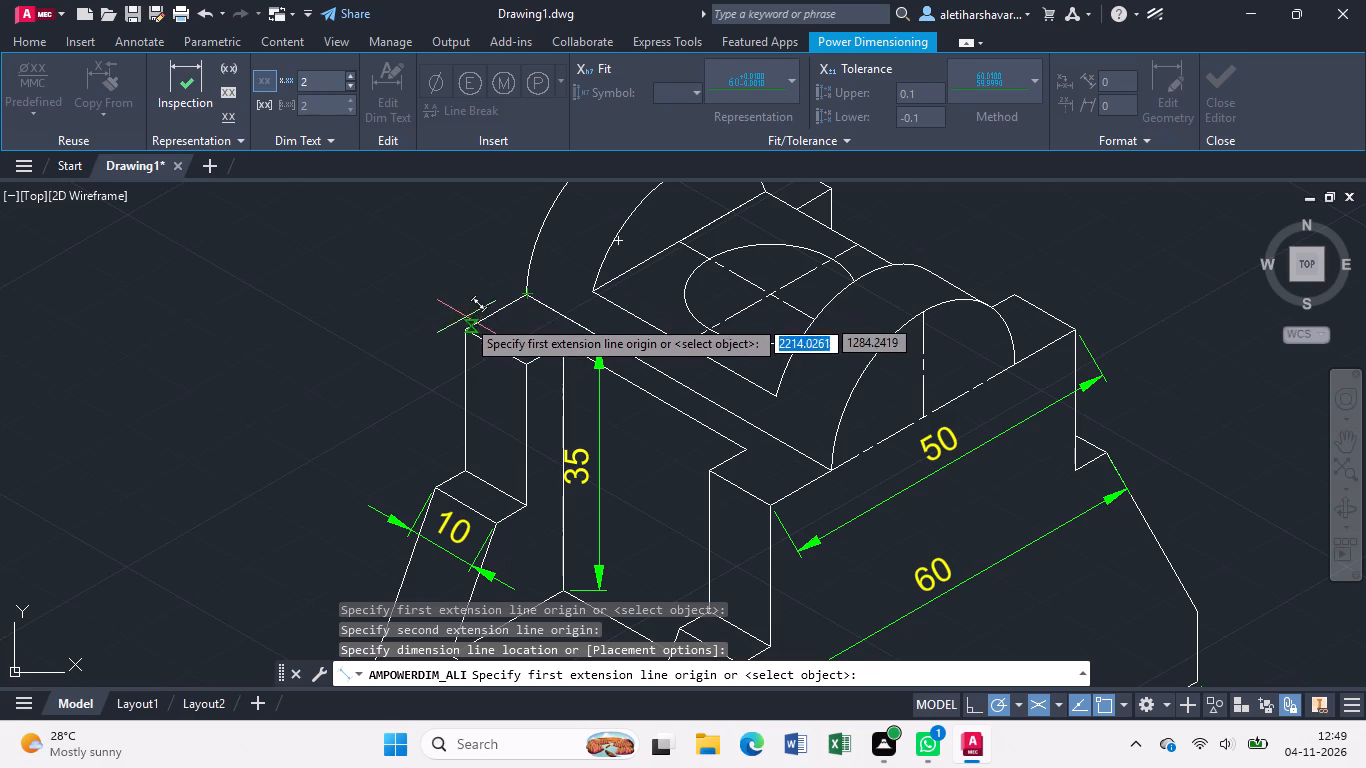
{"action": "left_click", "coordinate": [465, 324]}
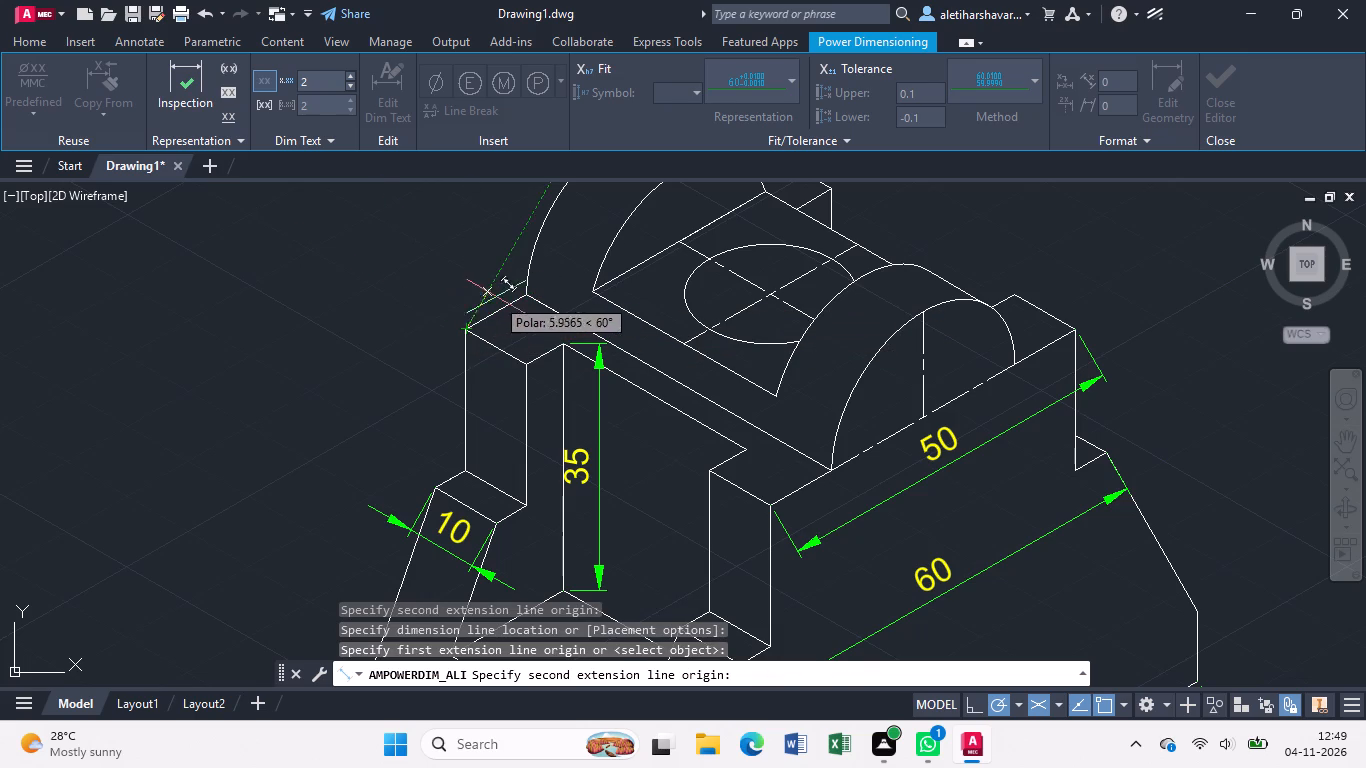
{"action": "left_click", "coordinate": [531, 289]}
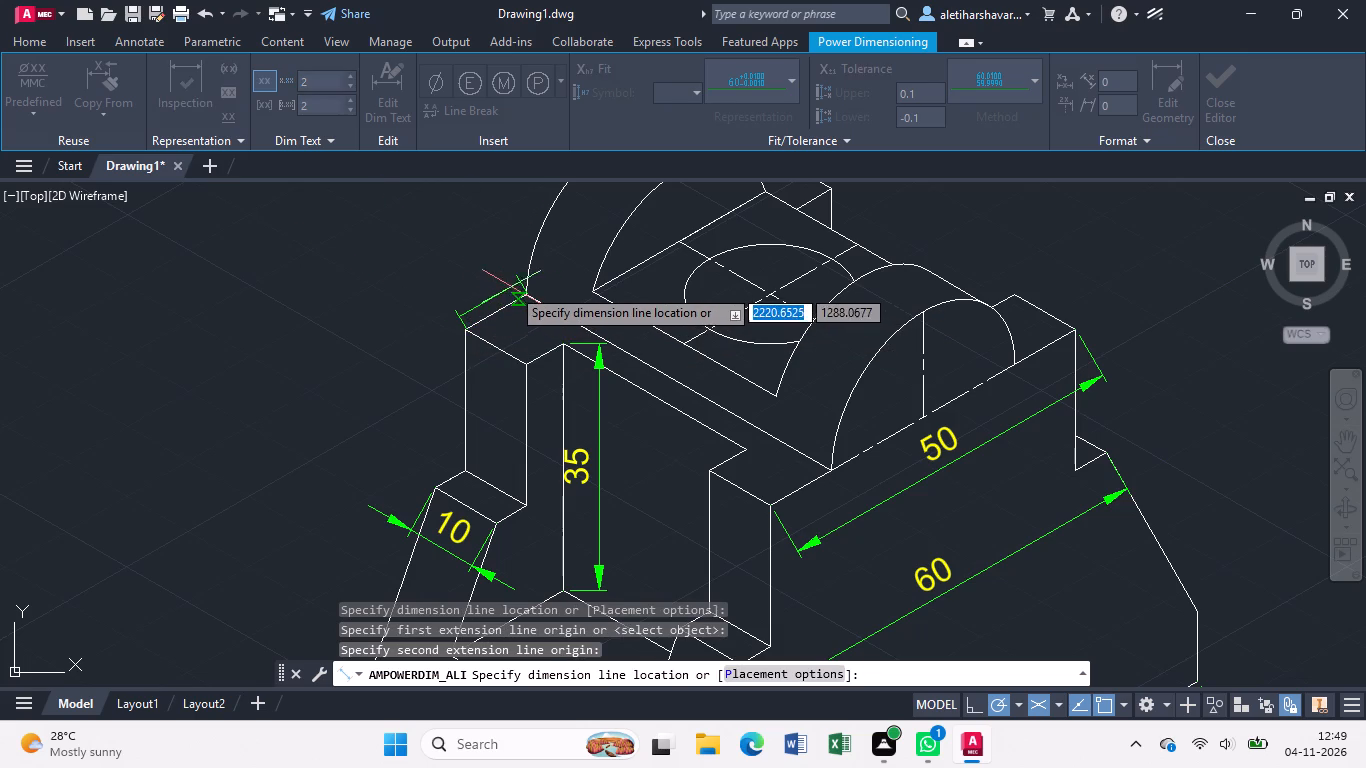
{"action": "left_click", "coordinate": [501, 282]}
{"action": "scroll", "coordinate": [540, 321], "scroll_direction": "down", "scroll_amount": 1}
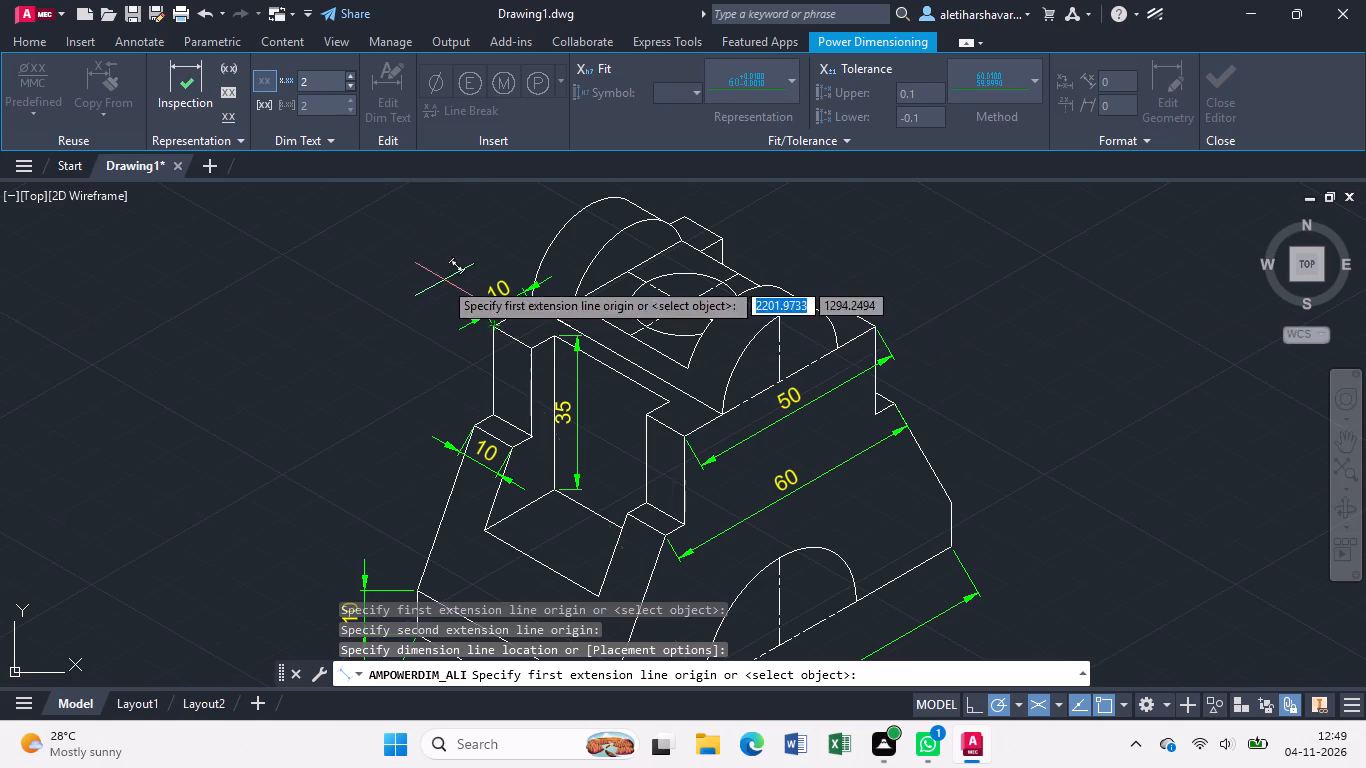
{"action": "key", "text": "Escape"}
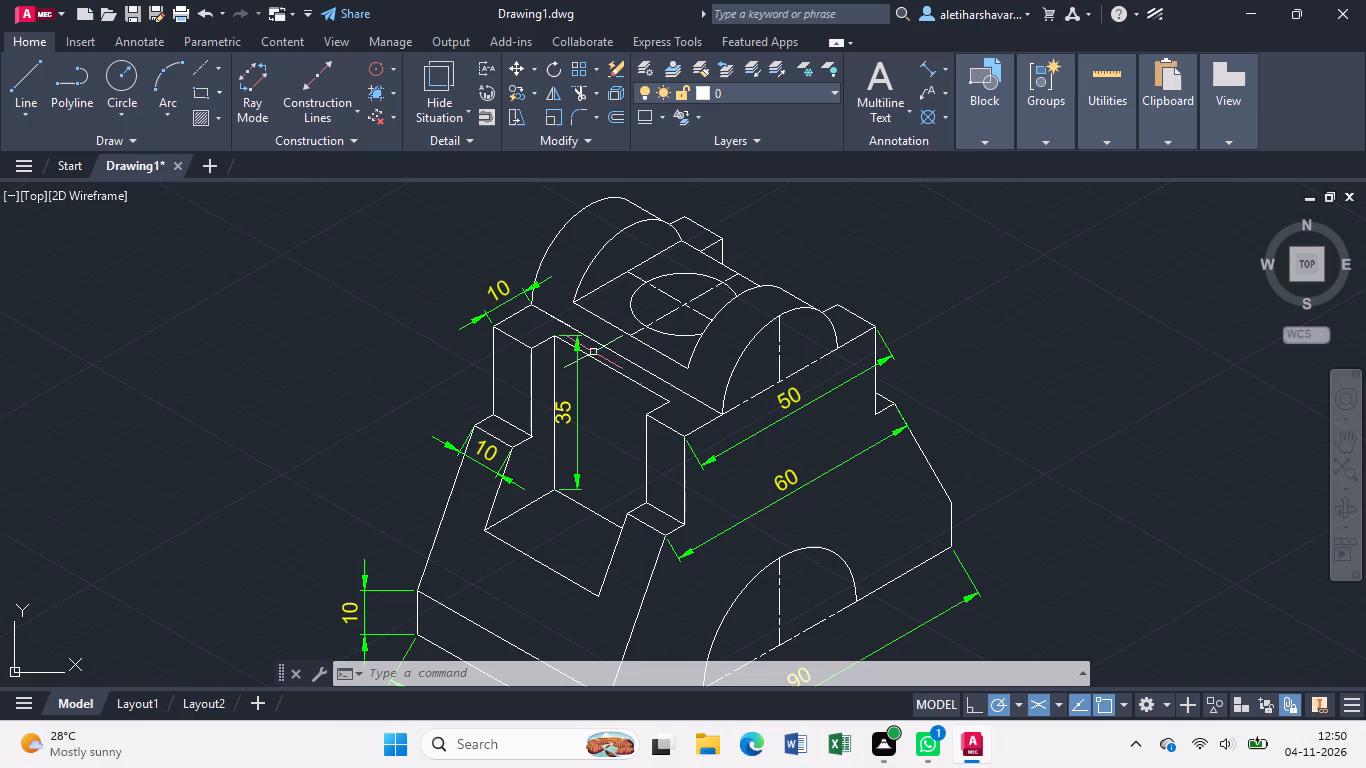
Add an aligned dimension to the near edge of the flat circle surface between the upper arches, placed on the recess side.
{"action": "scroll", "coordinate": [560, 338], "scroll_direction": "up", "scroll_amount": 1}
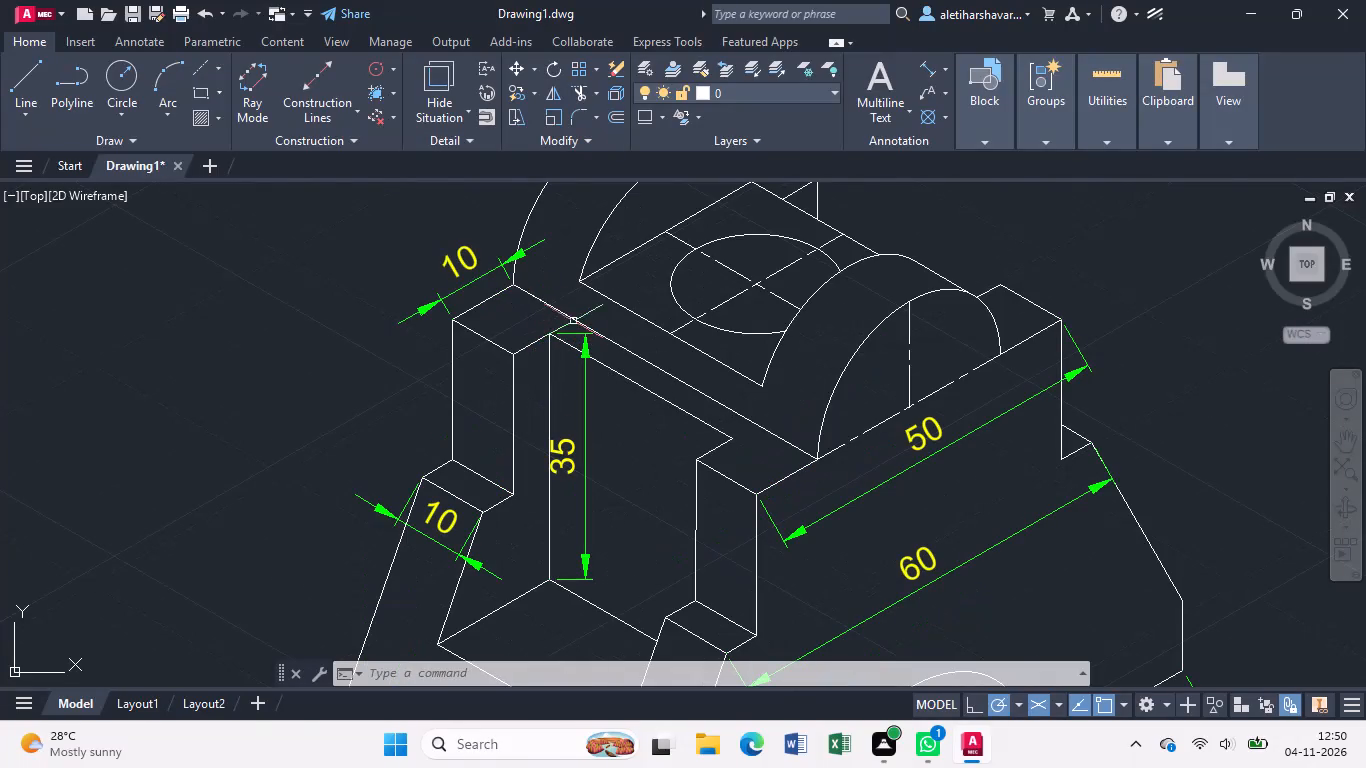
{"action": "left_click", "coordinate": [928, 61]}
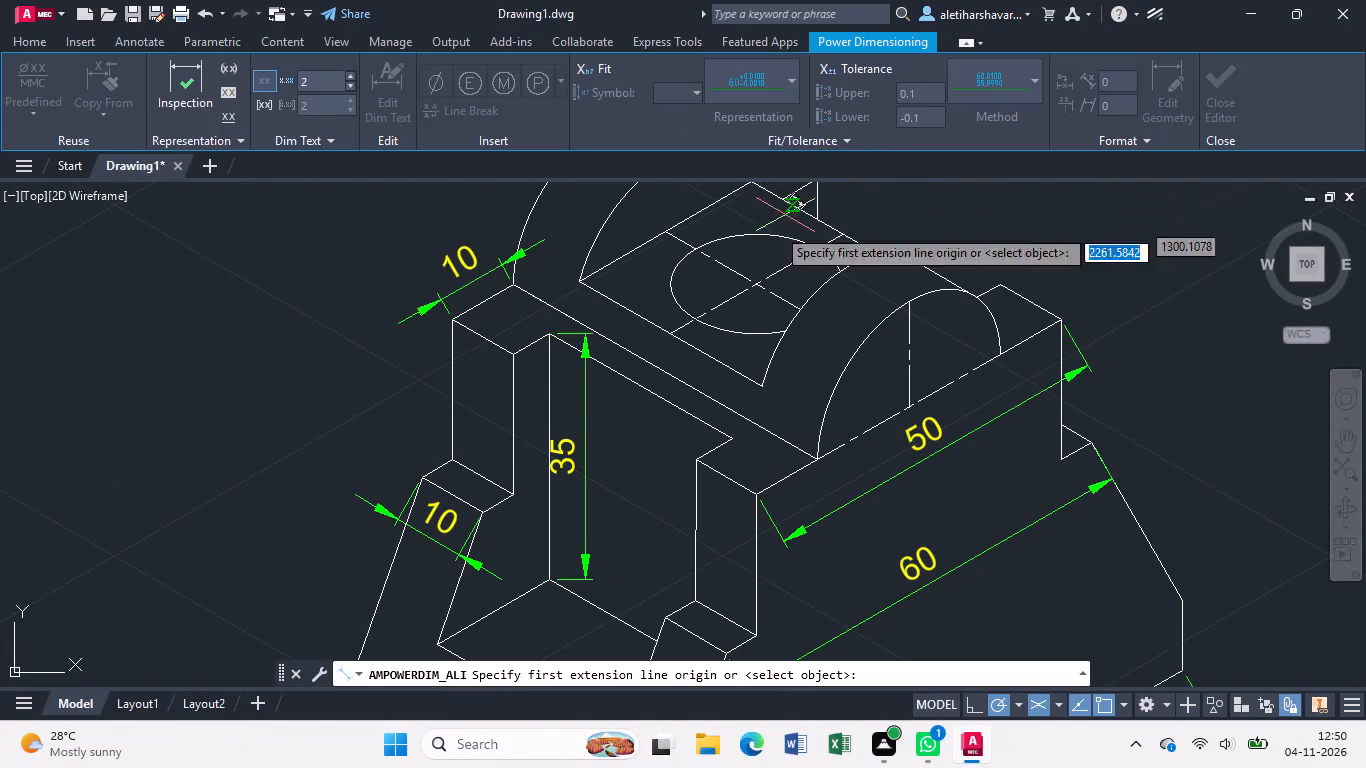
{"action": "scroll", "coordinate": [704, 305], "scroll_direction": "up", "scroll_amount": 1}
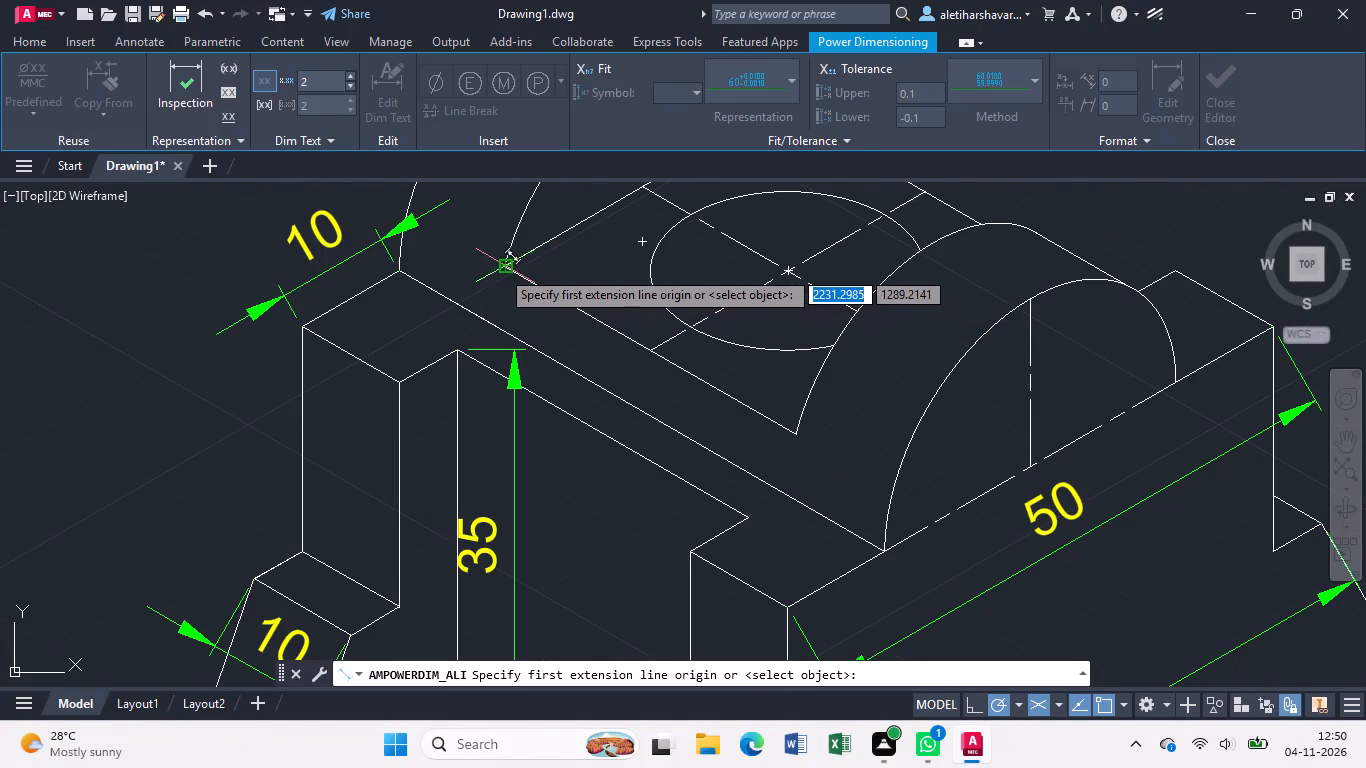
{"action": "left_click", "coordinate": [500, 269]}
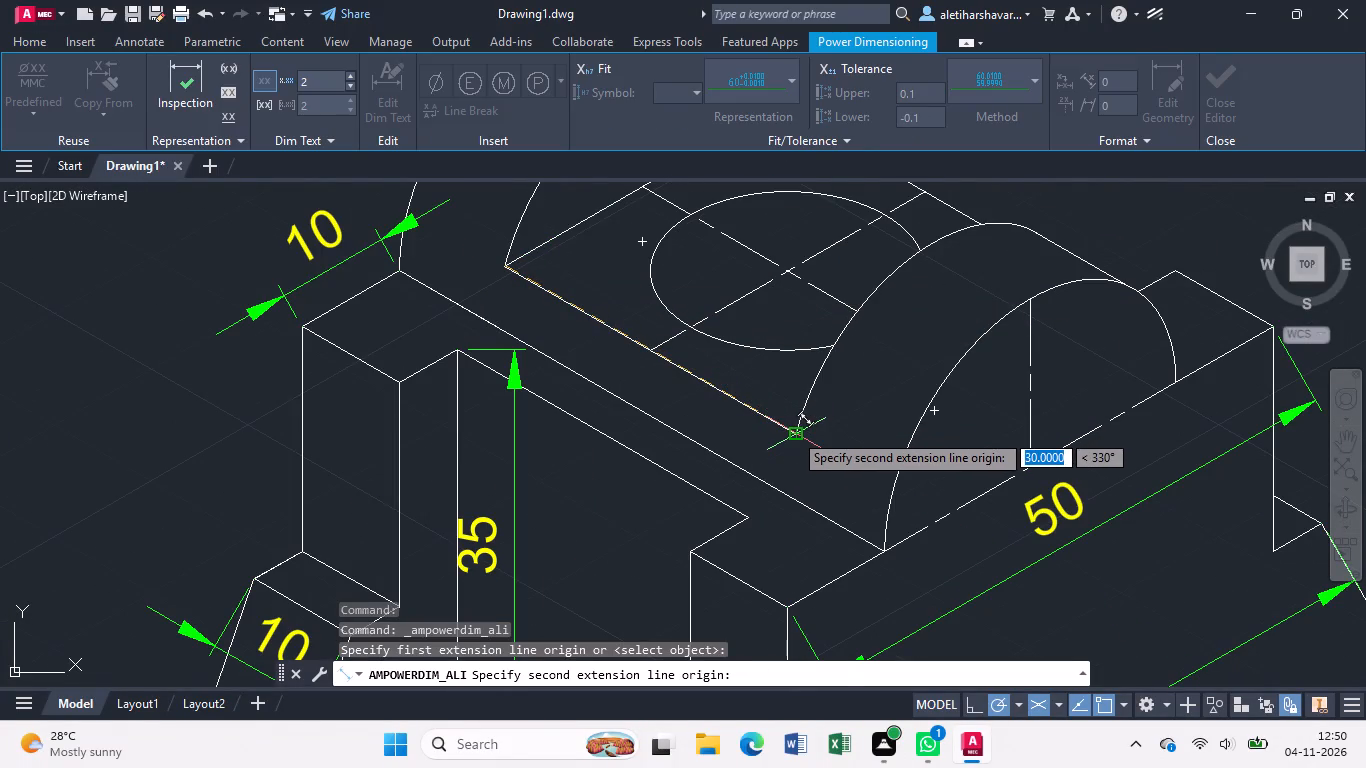
{"action": "left_click", "coordinate": [793, 432]}
{"action": "left_click", "coordinate": [770, 475]}
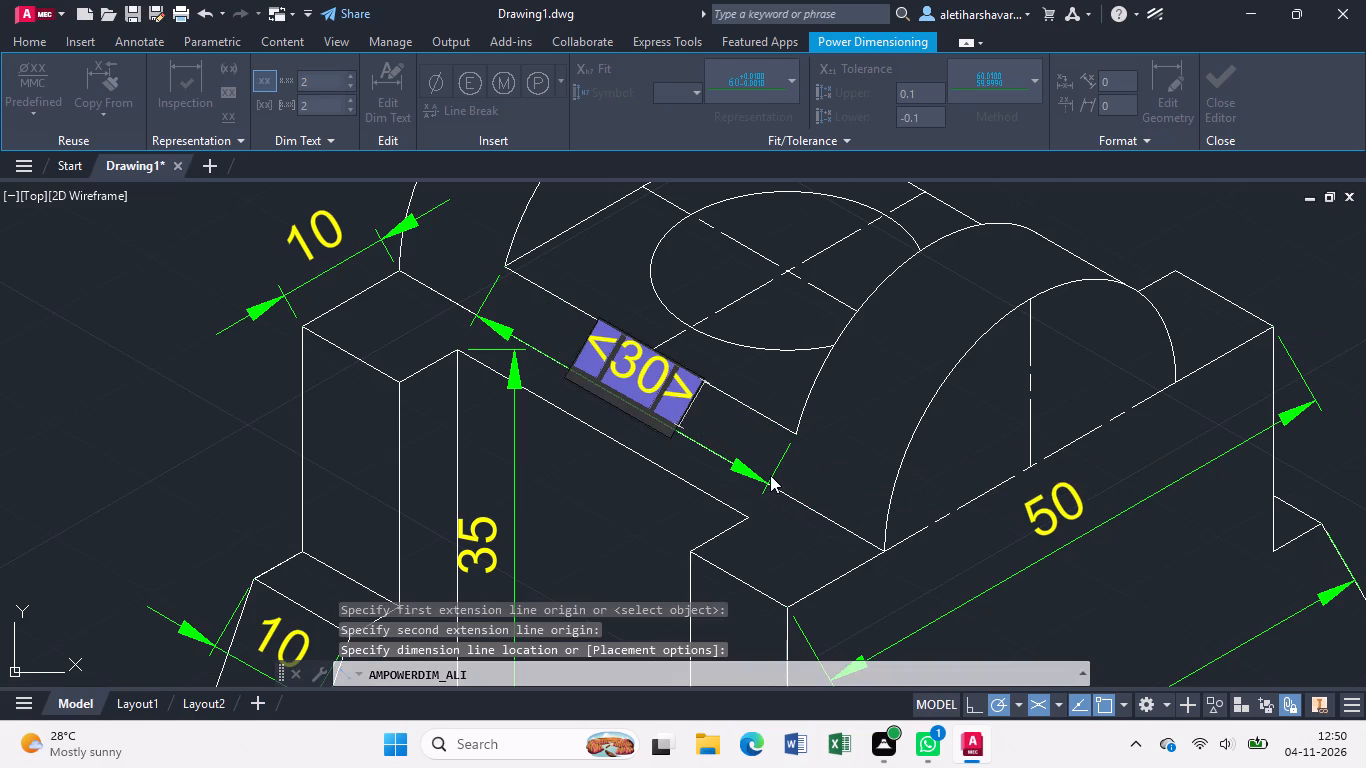
{"action": "key", "text": "Return"}
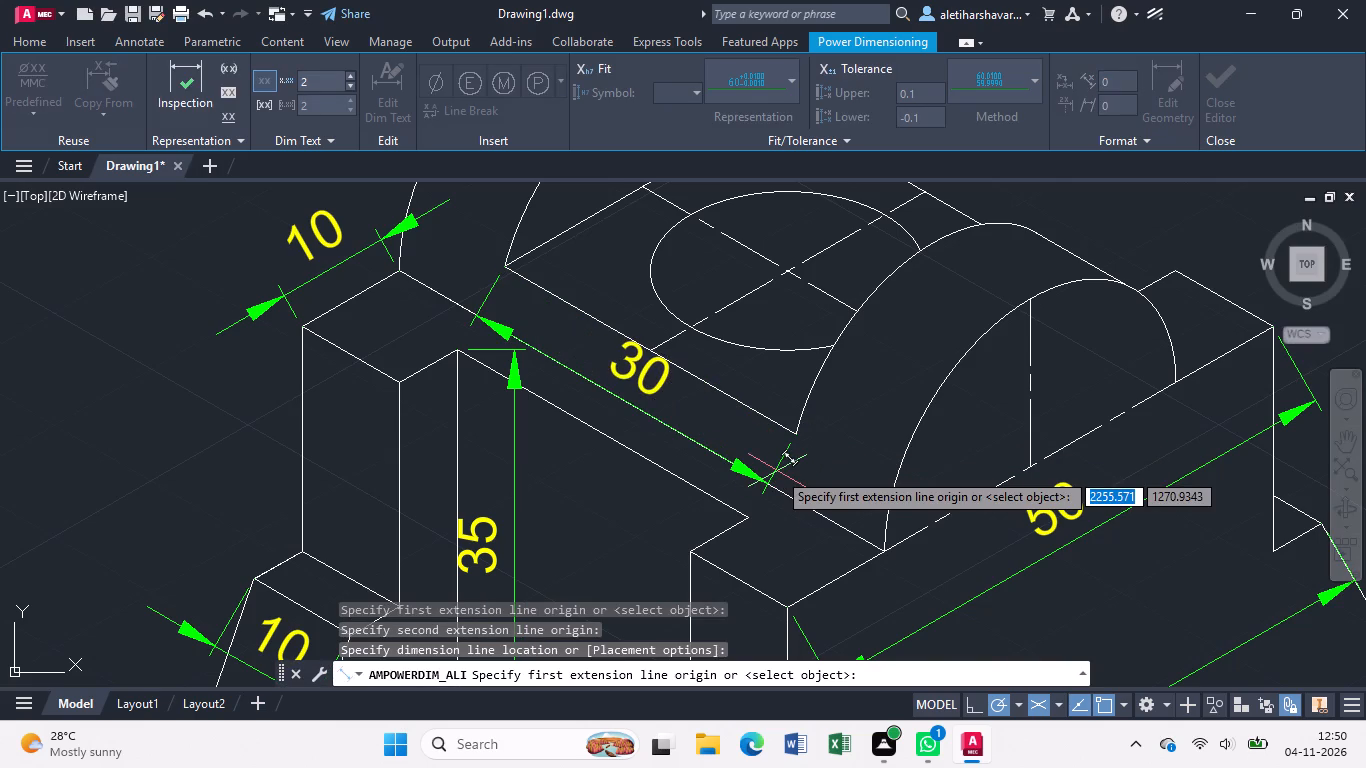
Add an aligned dimension to the vertical edge of the upright at the arched face's far end, placed inside the face.
{"action": "scroll", "coordinate": [765, 461], "scroll_direction": "down", "scroll_amount": 2}
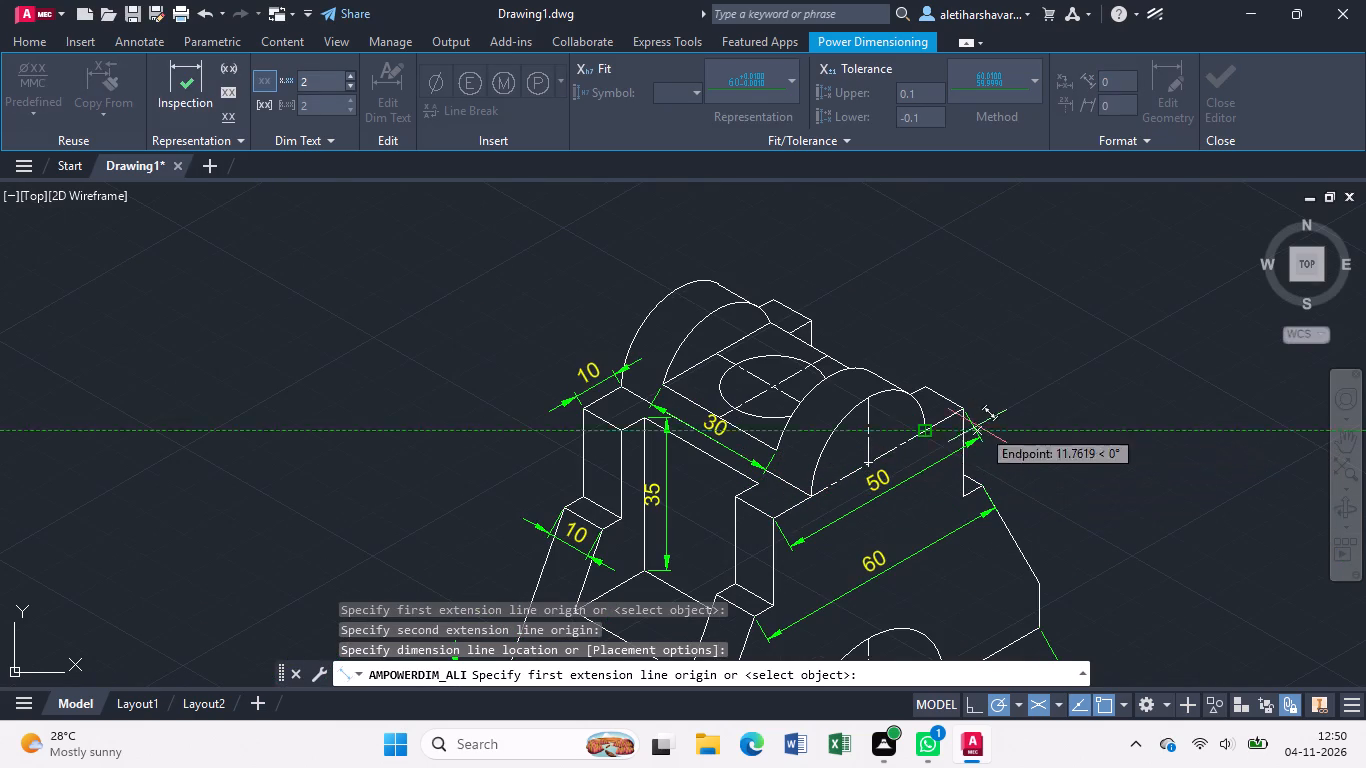
{"action": "middle_click_drag", "start_coordinate": [1034, 476], "coordinate": [1027, 468]}
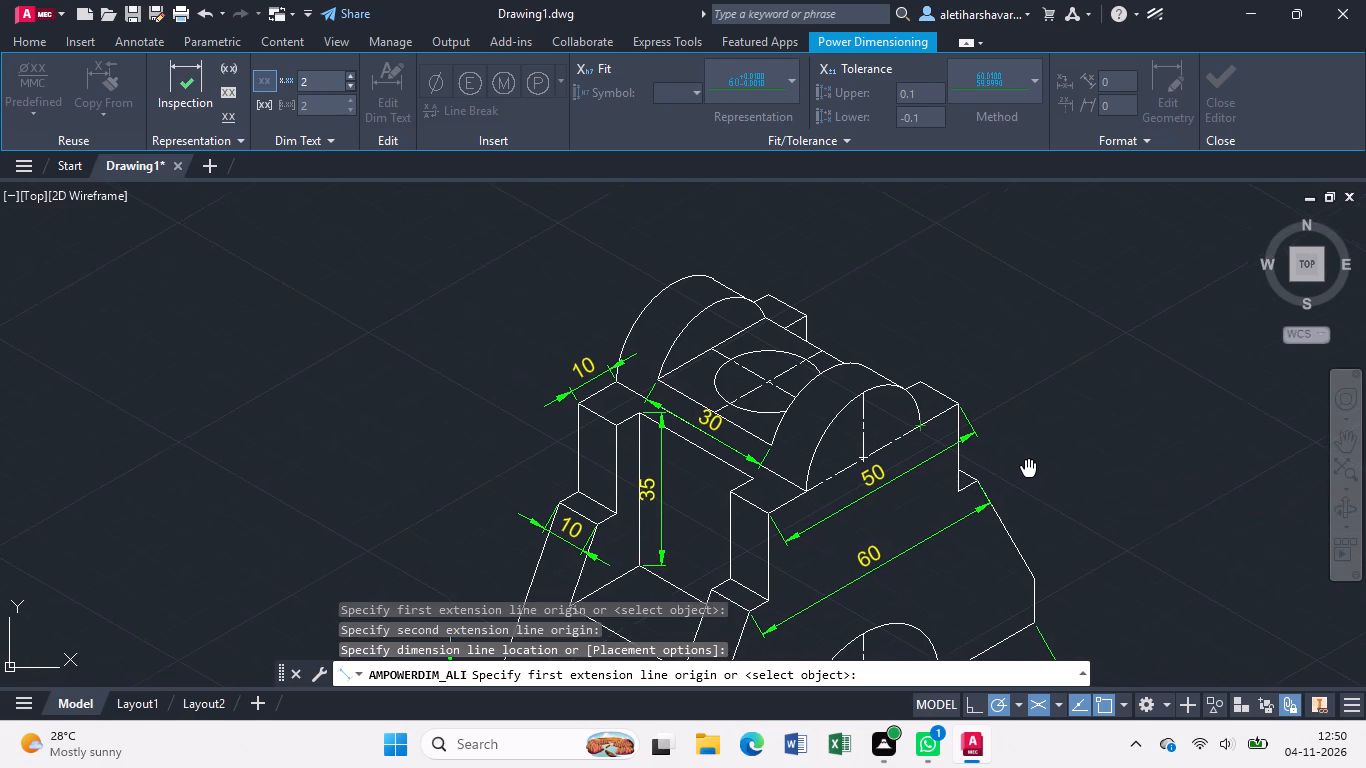
{"action": "middle_click_drag", "start_coordinate": [1027, 468], "coordinate": [972, 350]}
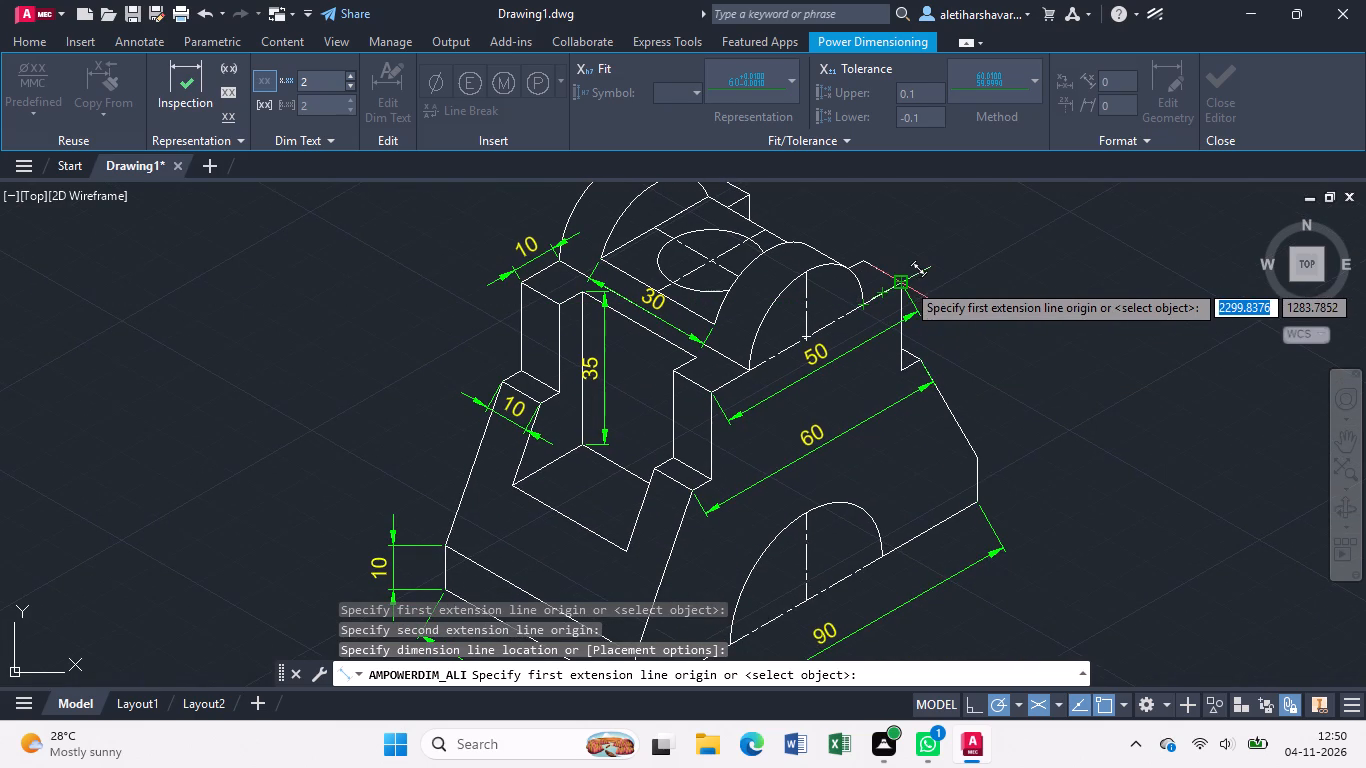
{"action": "left_click", "coordinate": [906, 282]}
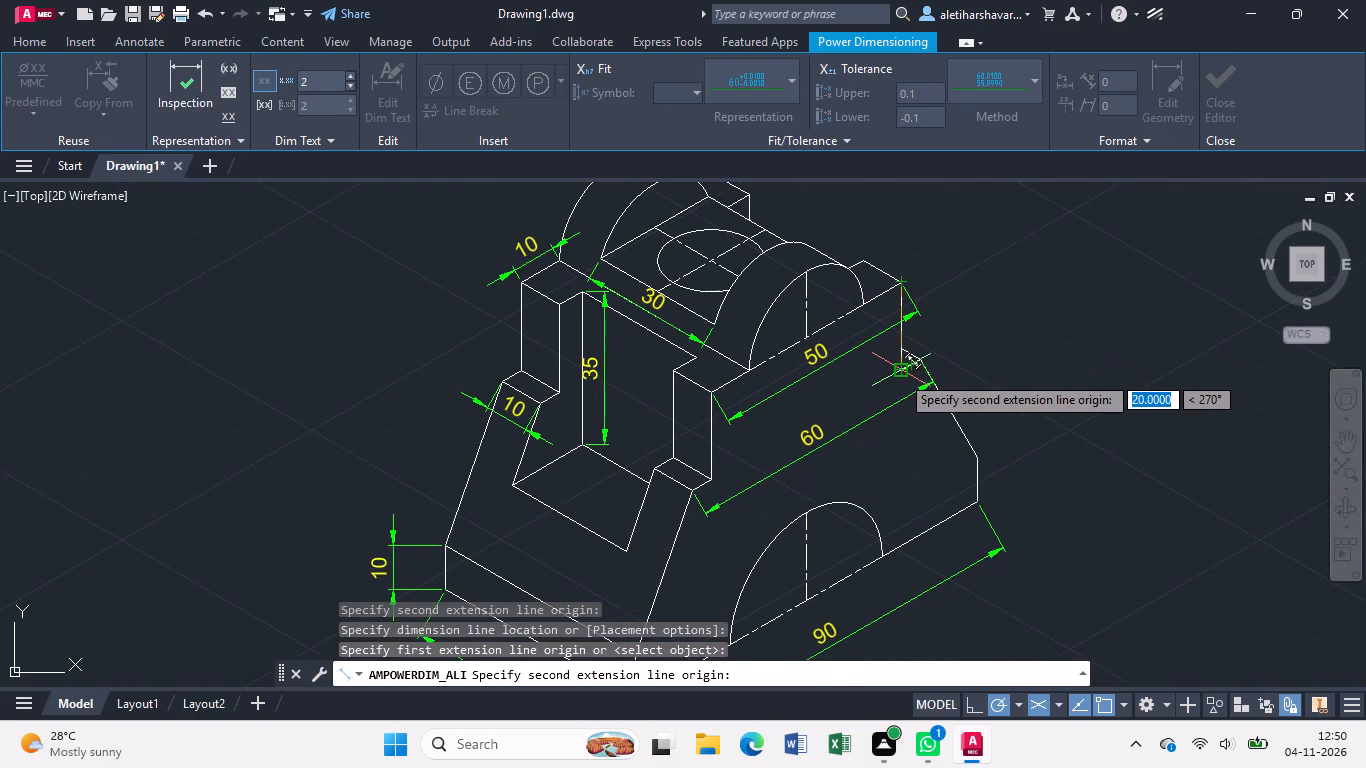
{"action": "left_click", "coordinate": [900, 374]}
{"action": "left_click", "coordinate": [880, 393]}
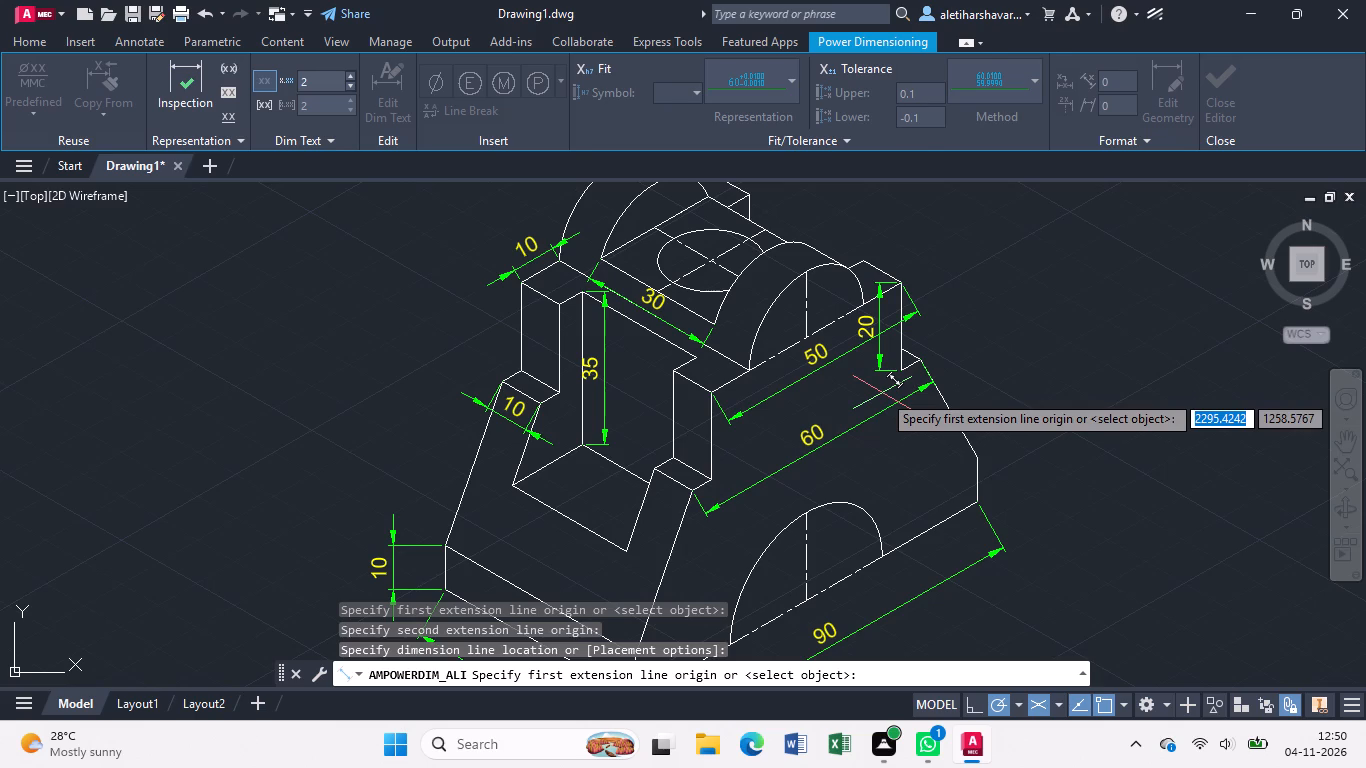
{"action": "key", "text": "Escape"}
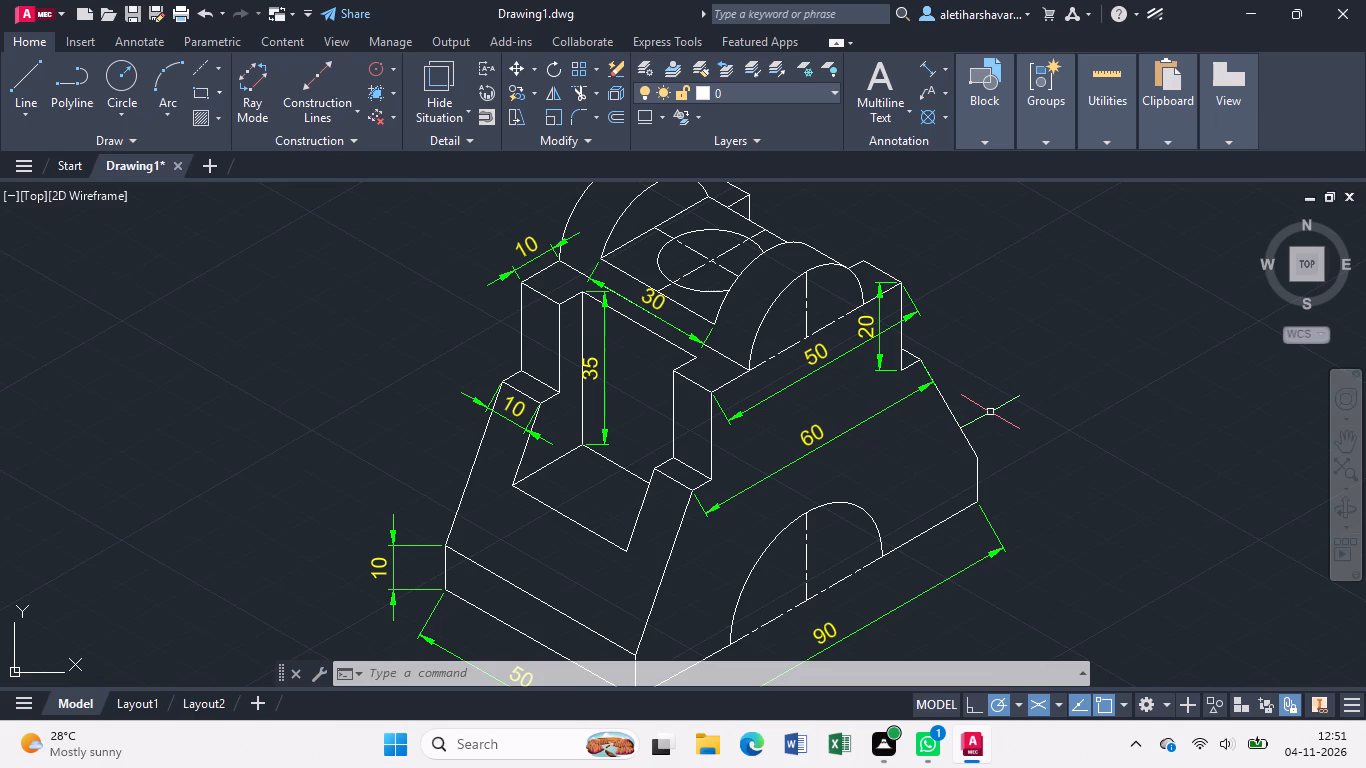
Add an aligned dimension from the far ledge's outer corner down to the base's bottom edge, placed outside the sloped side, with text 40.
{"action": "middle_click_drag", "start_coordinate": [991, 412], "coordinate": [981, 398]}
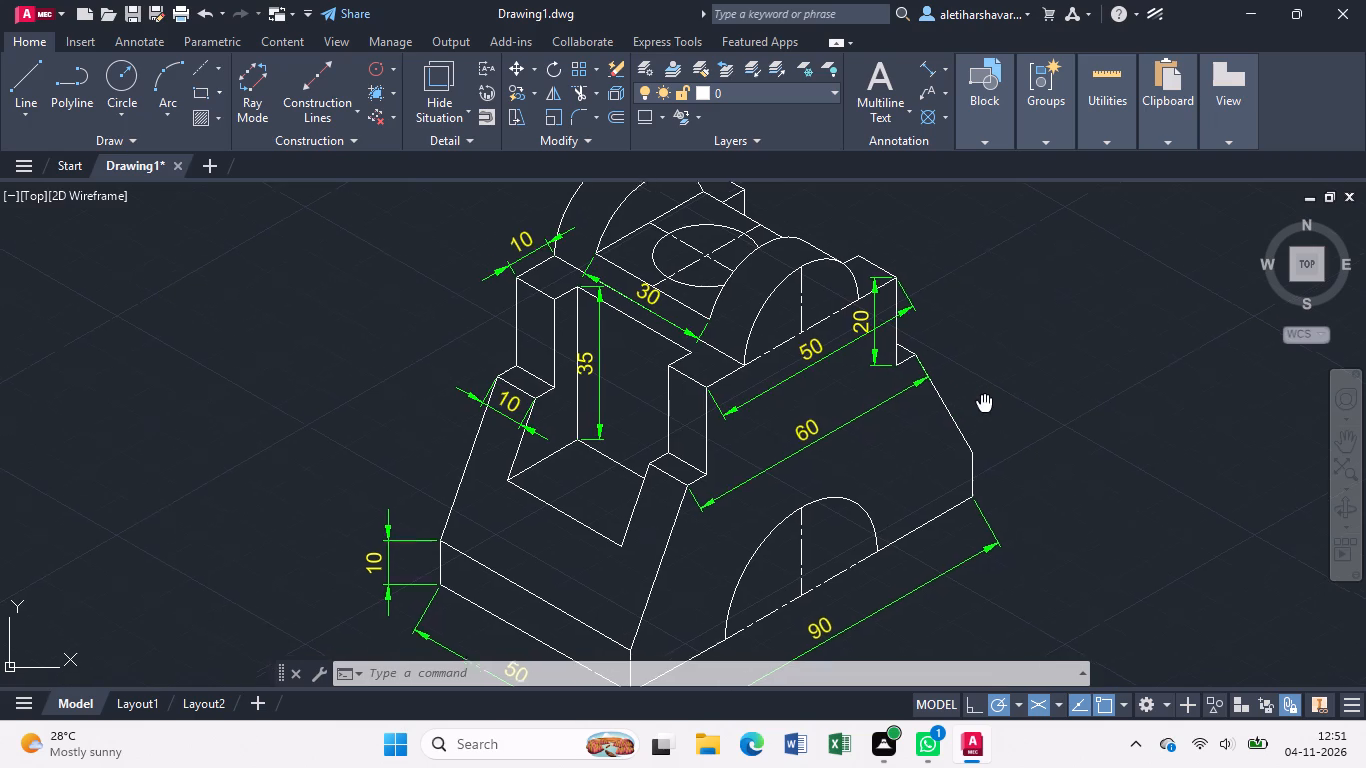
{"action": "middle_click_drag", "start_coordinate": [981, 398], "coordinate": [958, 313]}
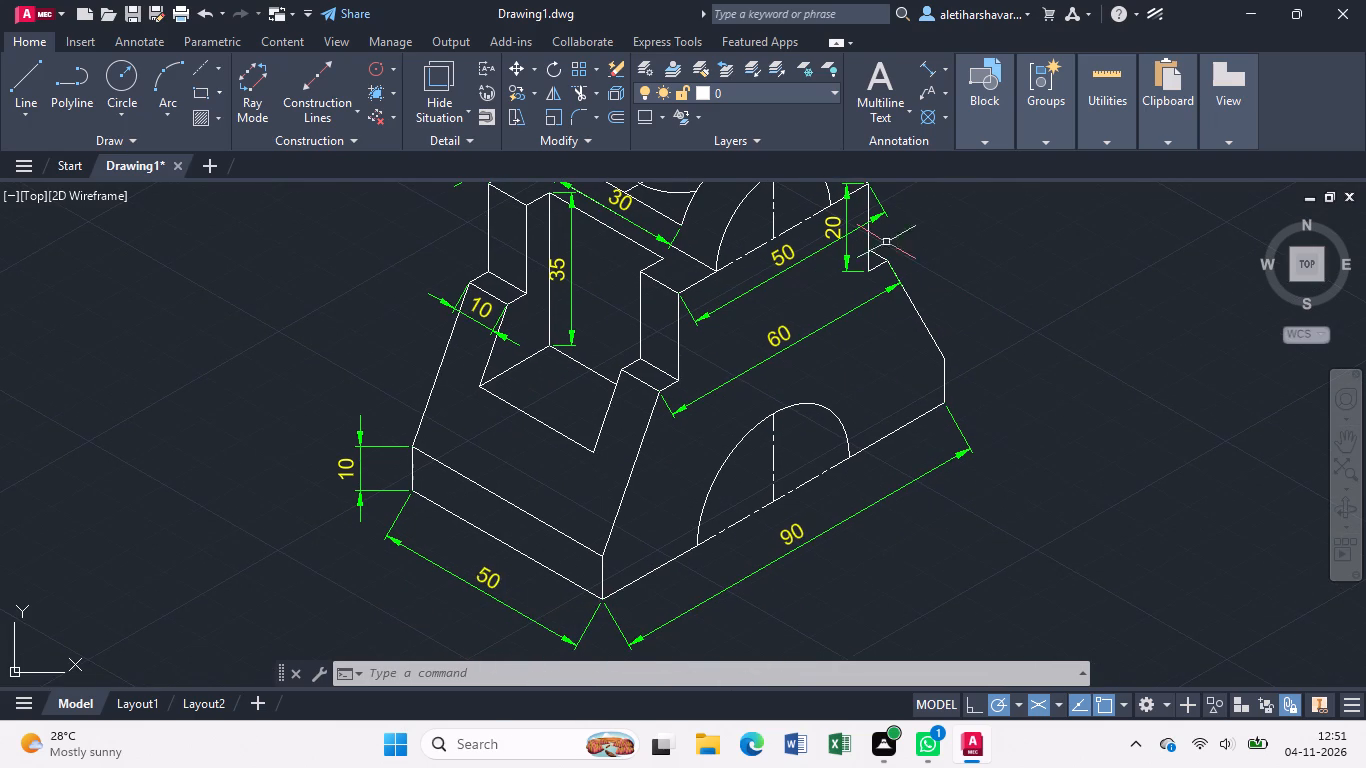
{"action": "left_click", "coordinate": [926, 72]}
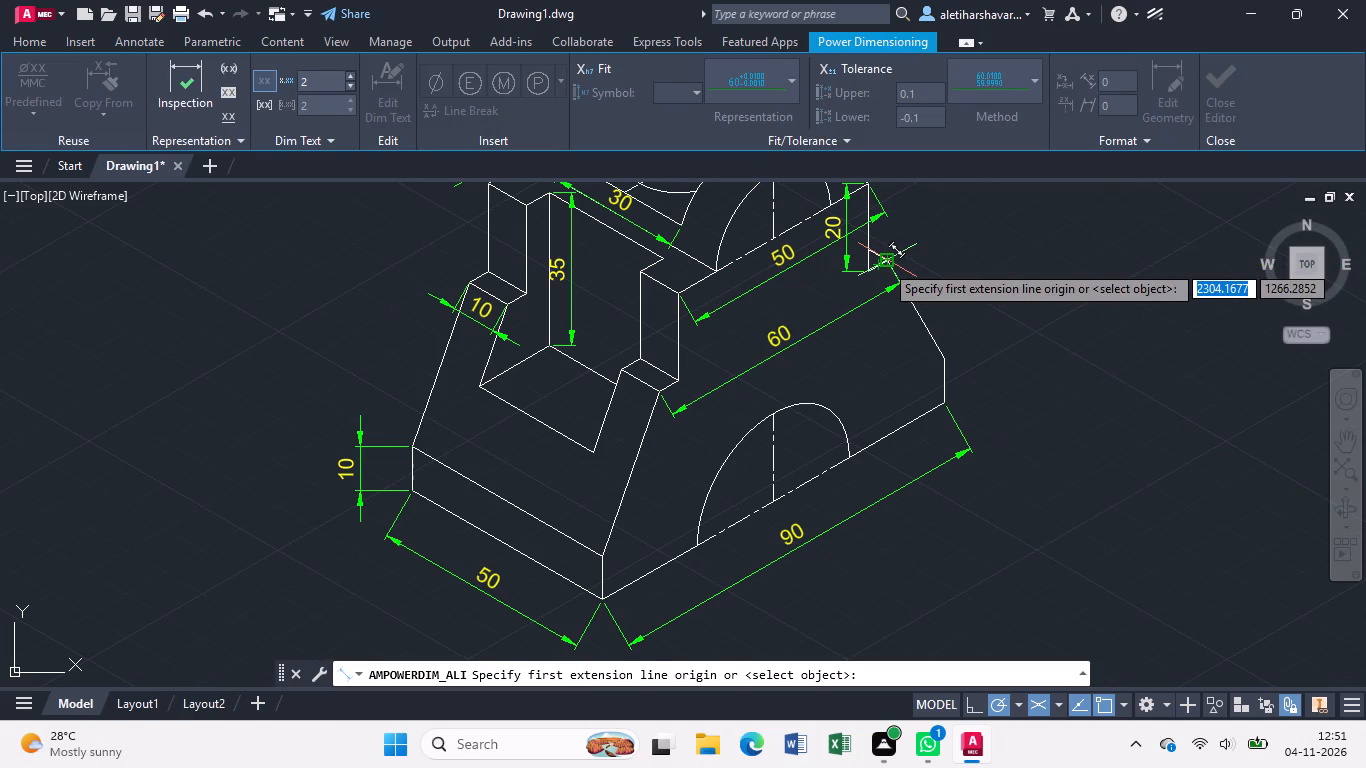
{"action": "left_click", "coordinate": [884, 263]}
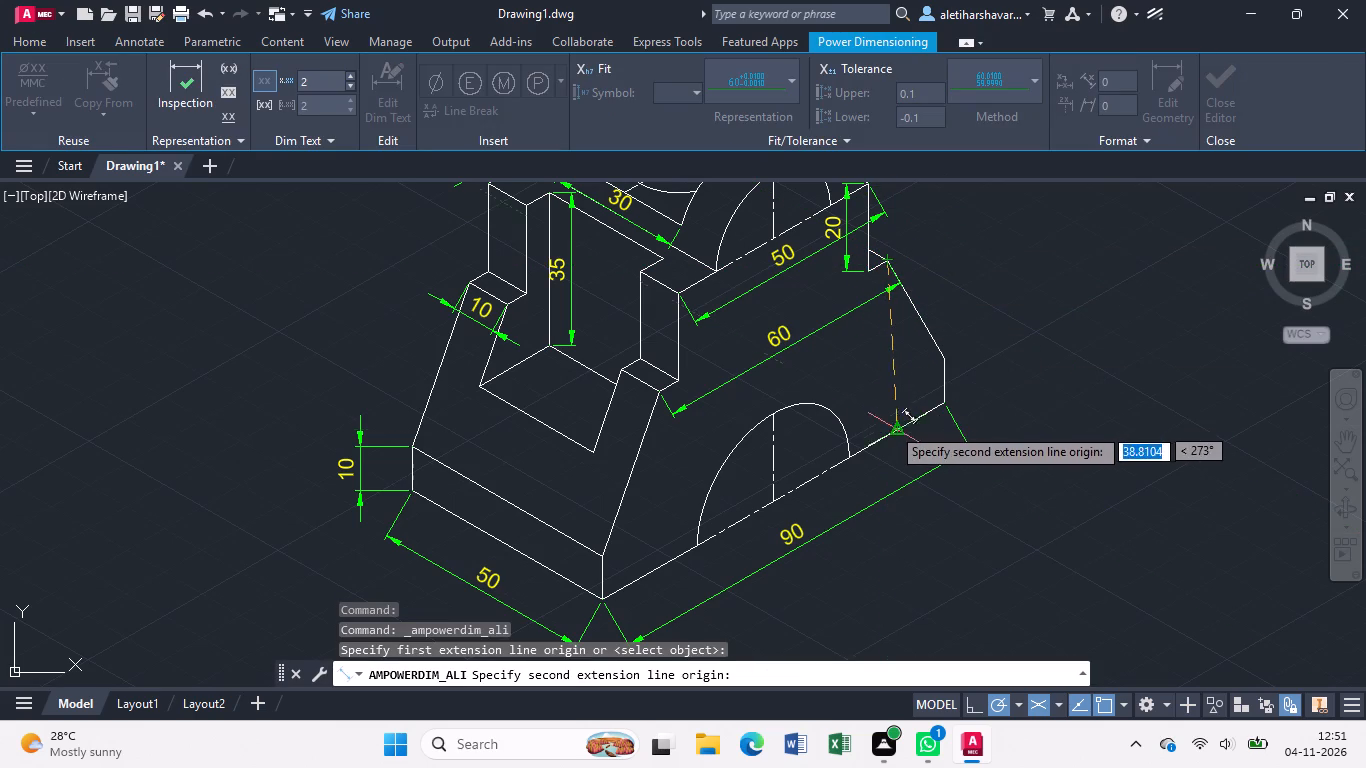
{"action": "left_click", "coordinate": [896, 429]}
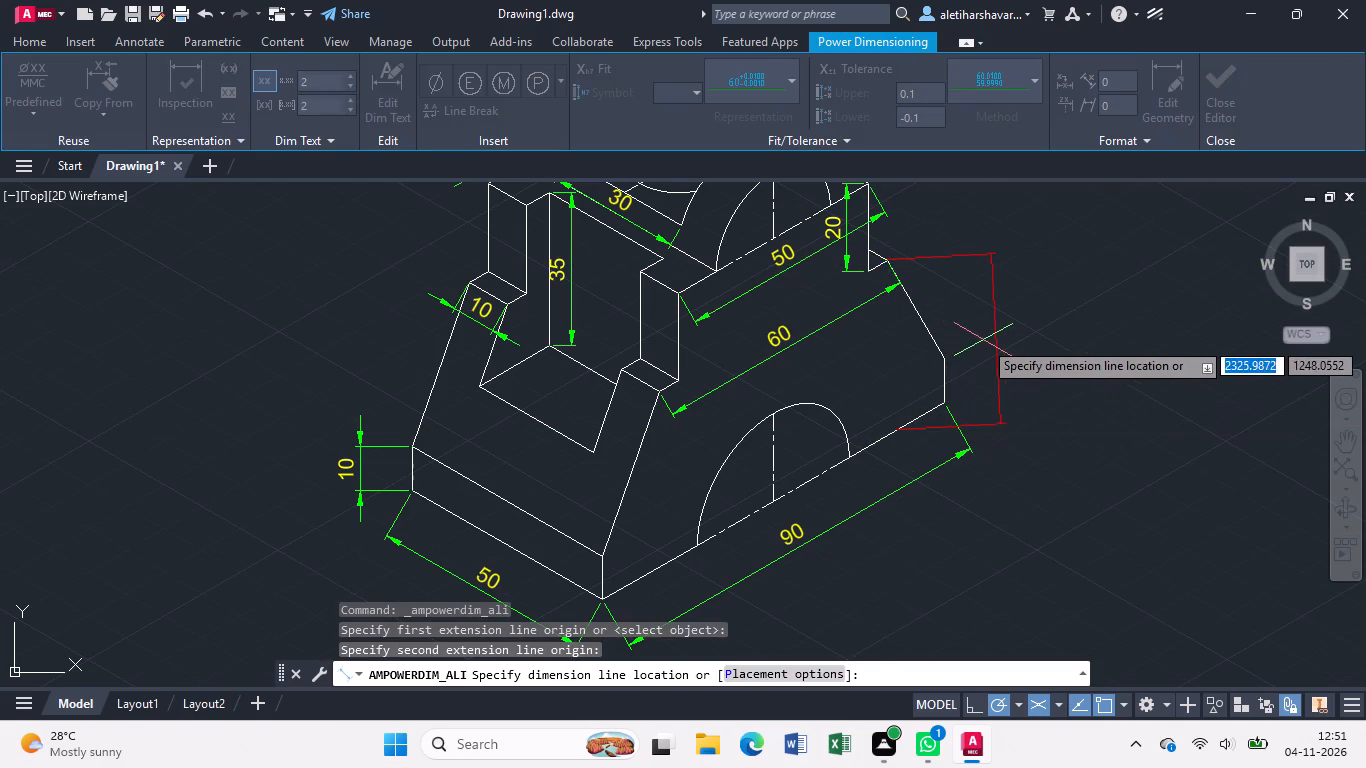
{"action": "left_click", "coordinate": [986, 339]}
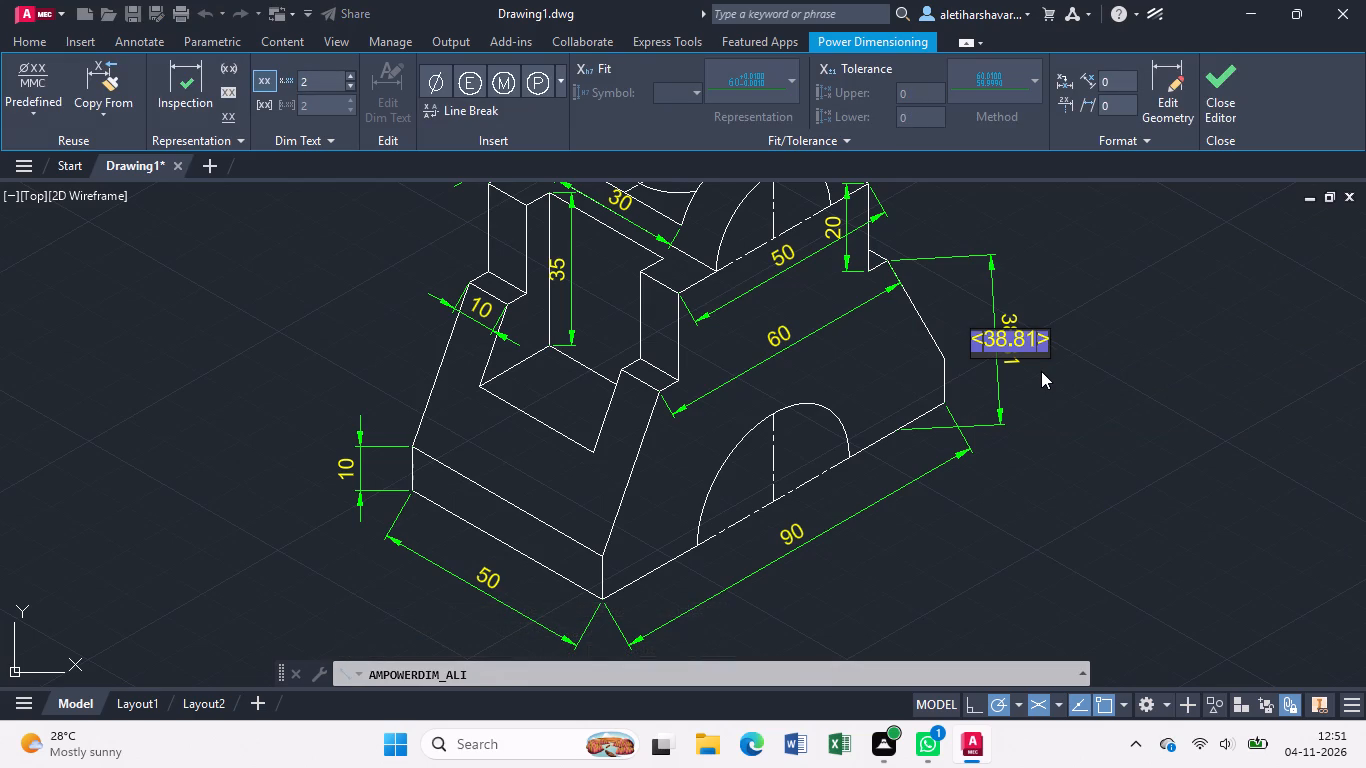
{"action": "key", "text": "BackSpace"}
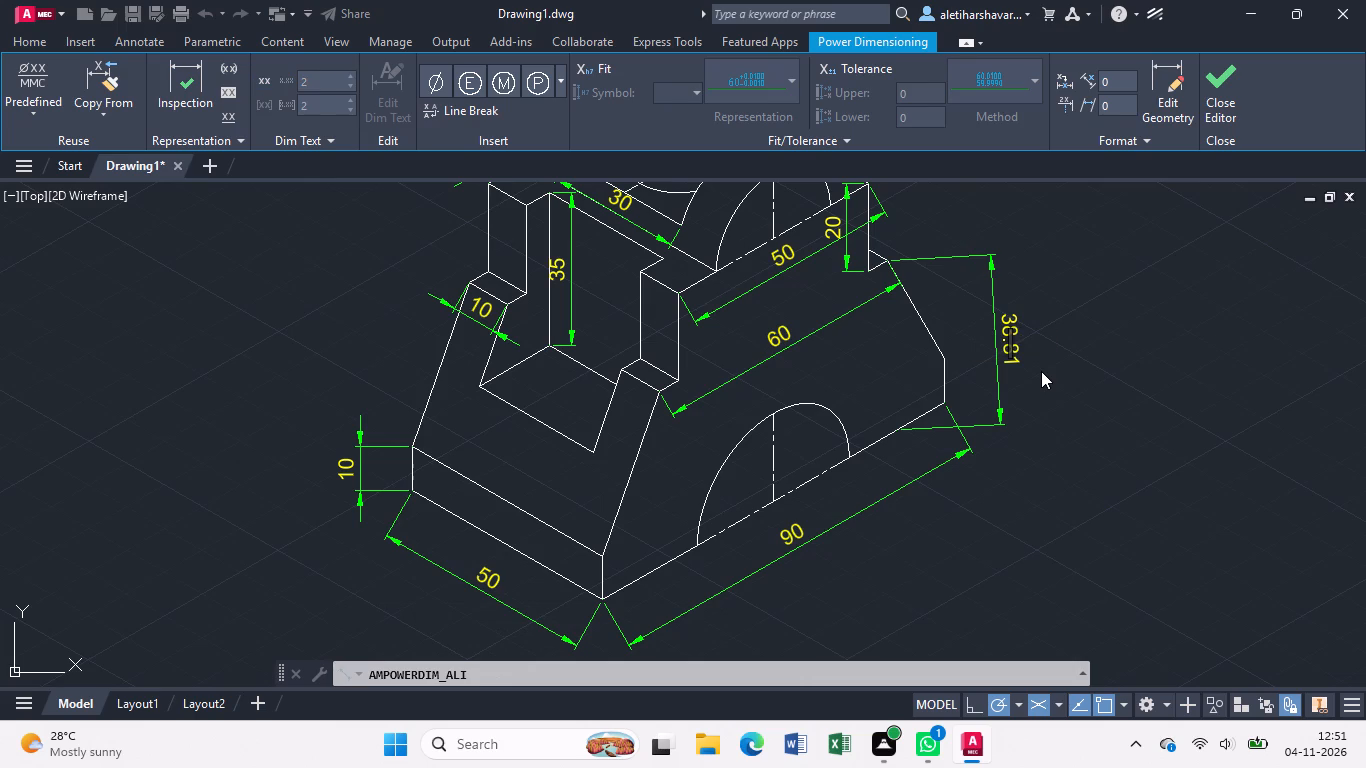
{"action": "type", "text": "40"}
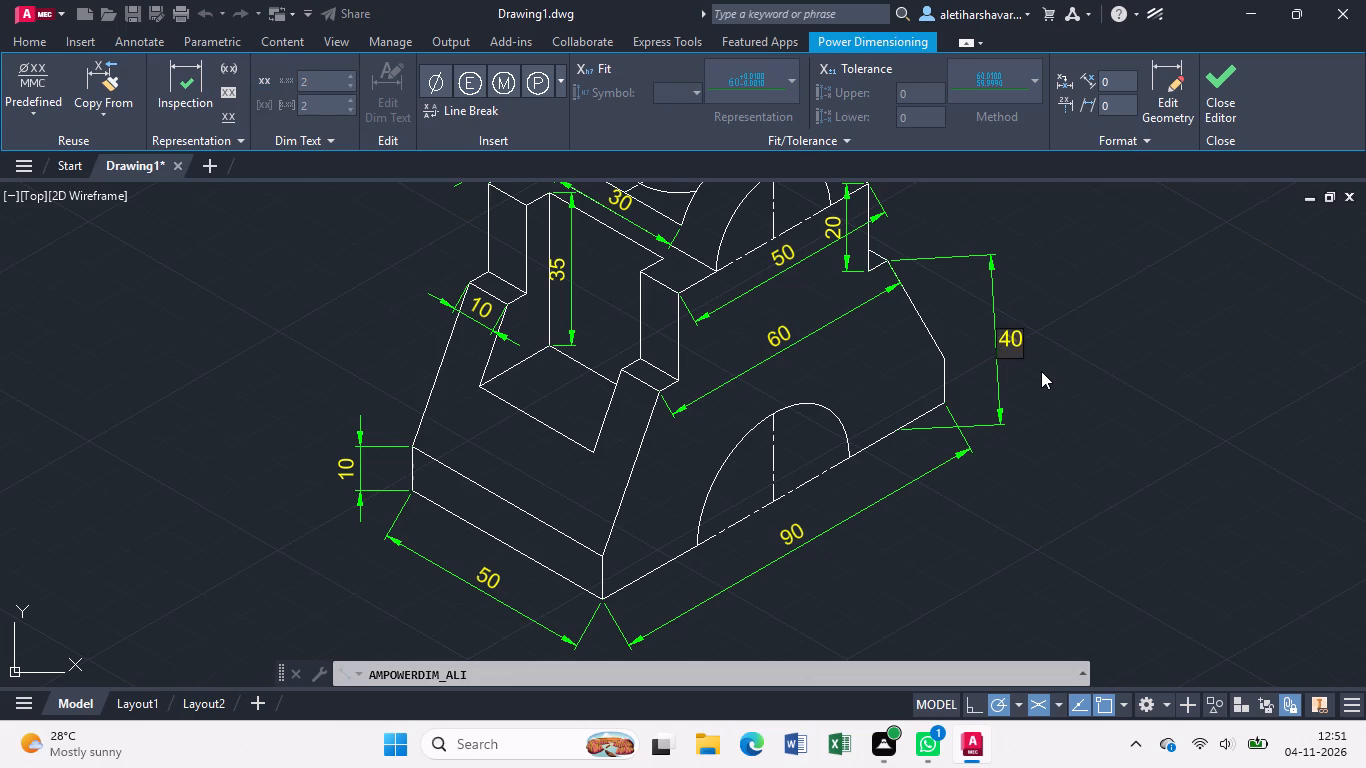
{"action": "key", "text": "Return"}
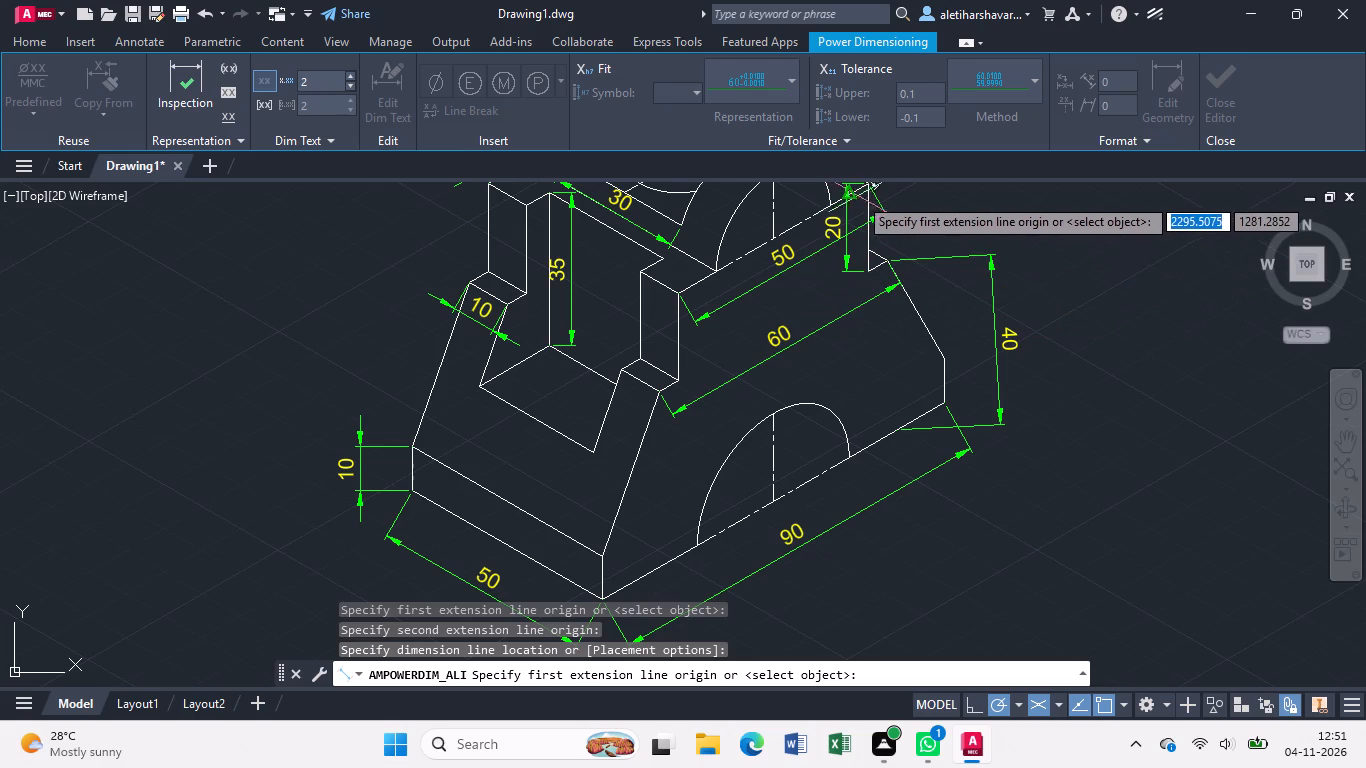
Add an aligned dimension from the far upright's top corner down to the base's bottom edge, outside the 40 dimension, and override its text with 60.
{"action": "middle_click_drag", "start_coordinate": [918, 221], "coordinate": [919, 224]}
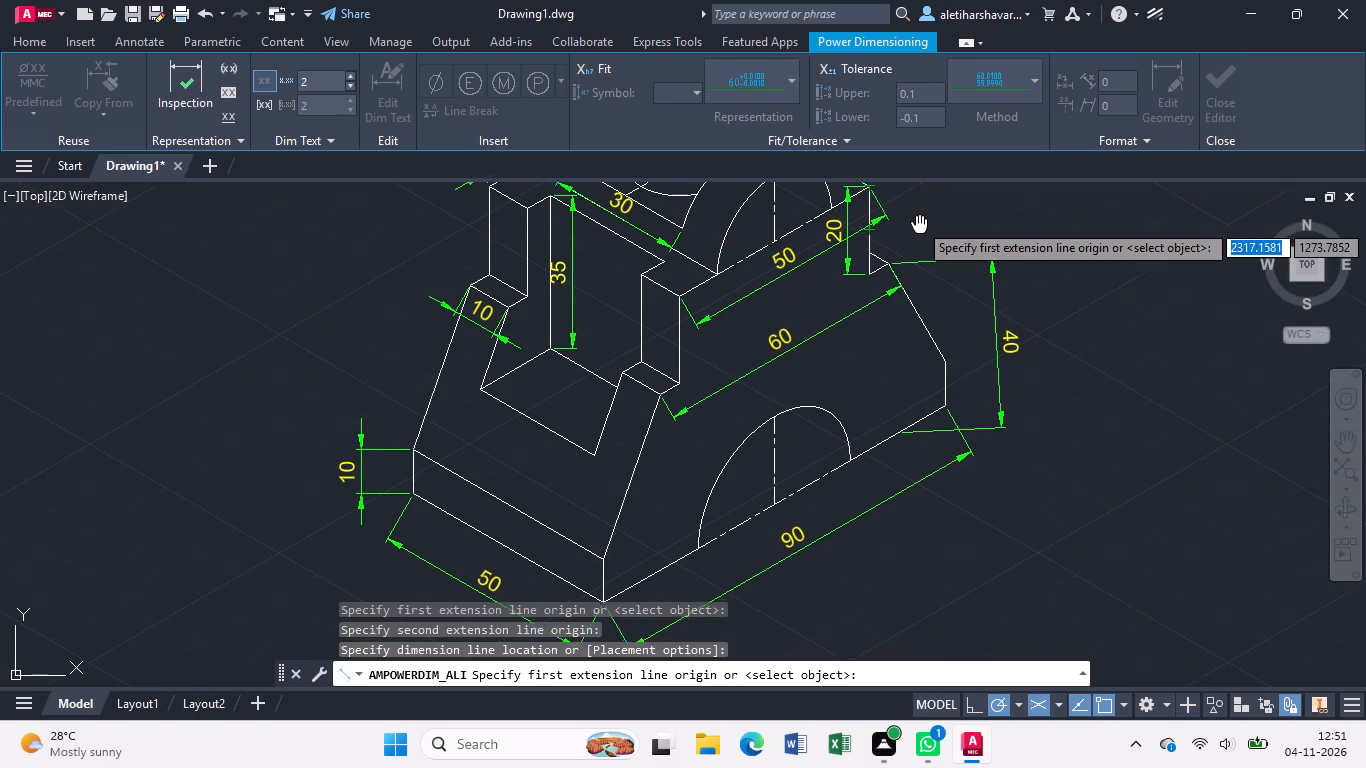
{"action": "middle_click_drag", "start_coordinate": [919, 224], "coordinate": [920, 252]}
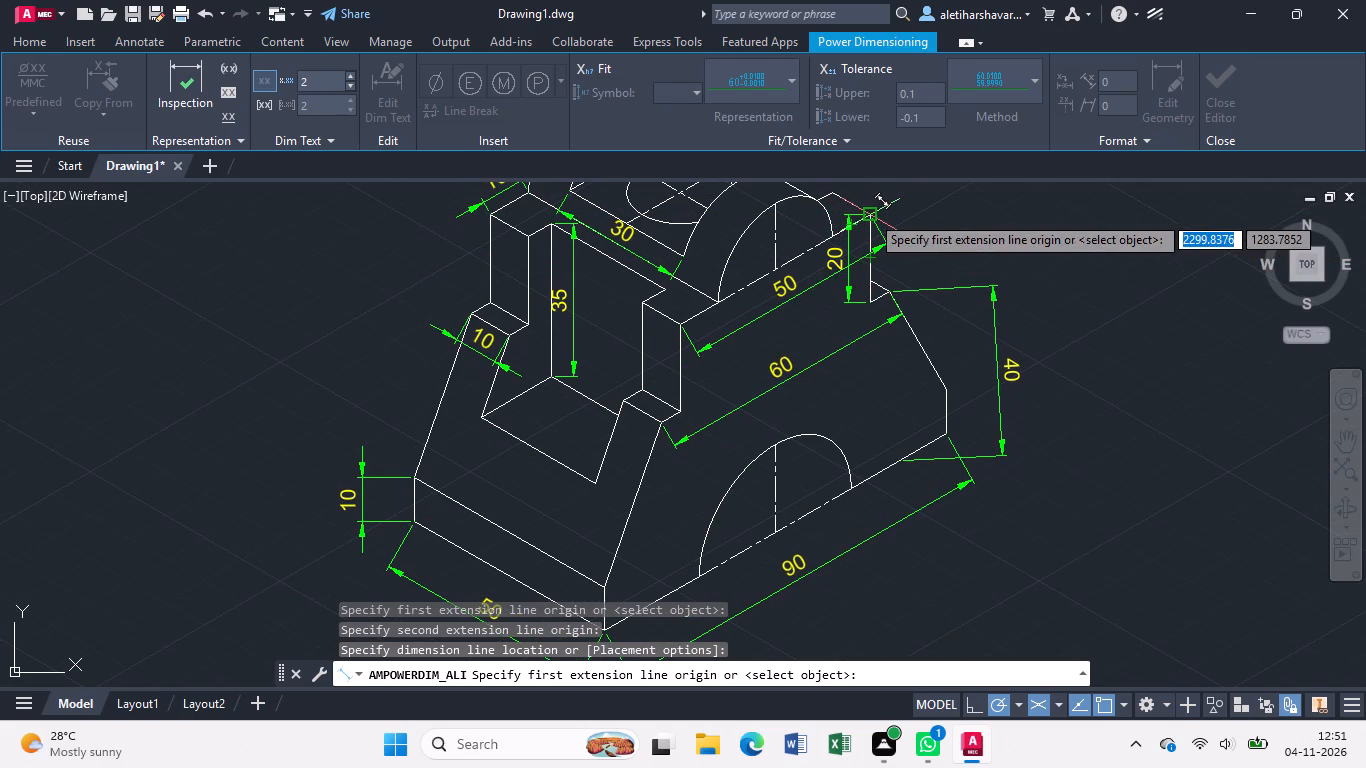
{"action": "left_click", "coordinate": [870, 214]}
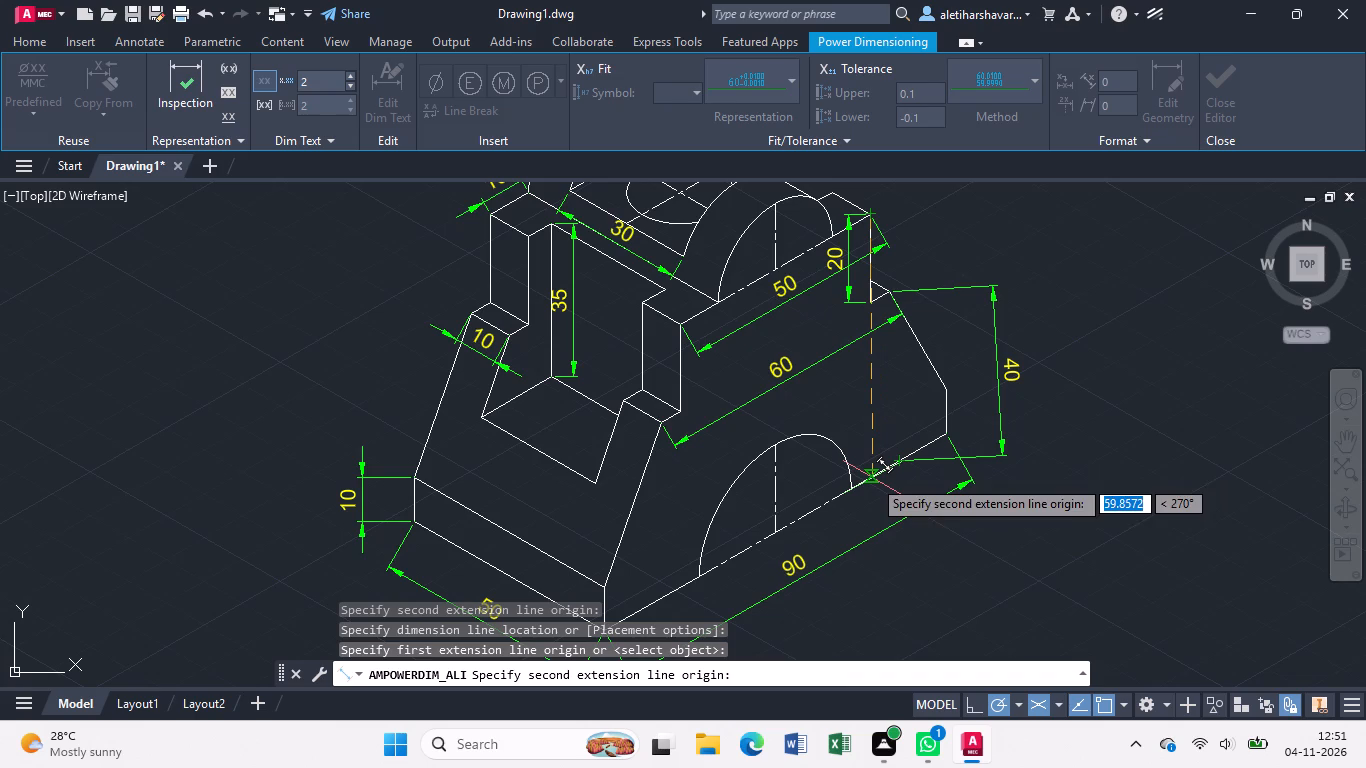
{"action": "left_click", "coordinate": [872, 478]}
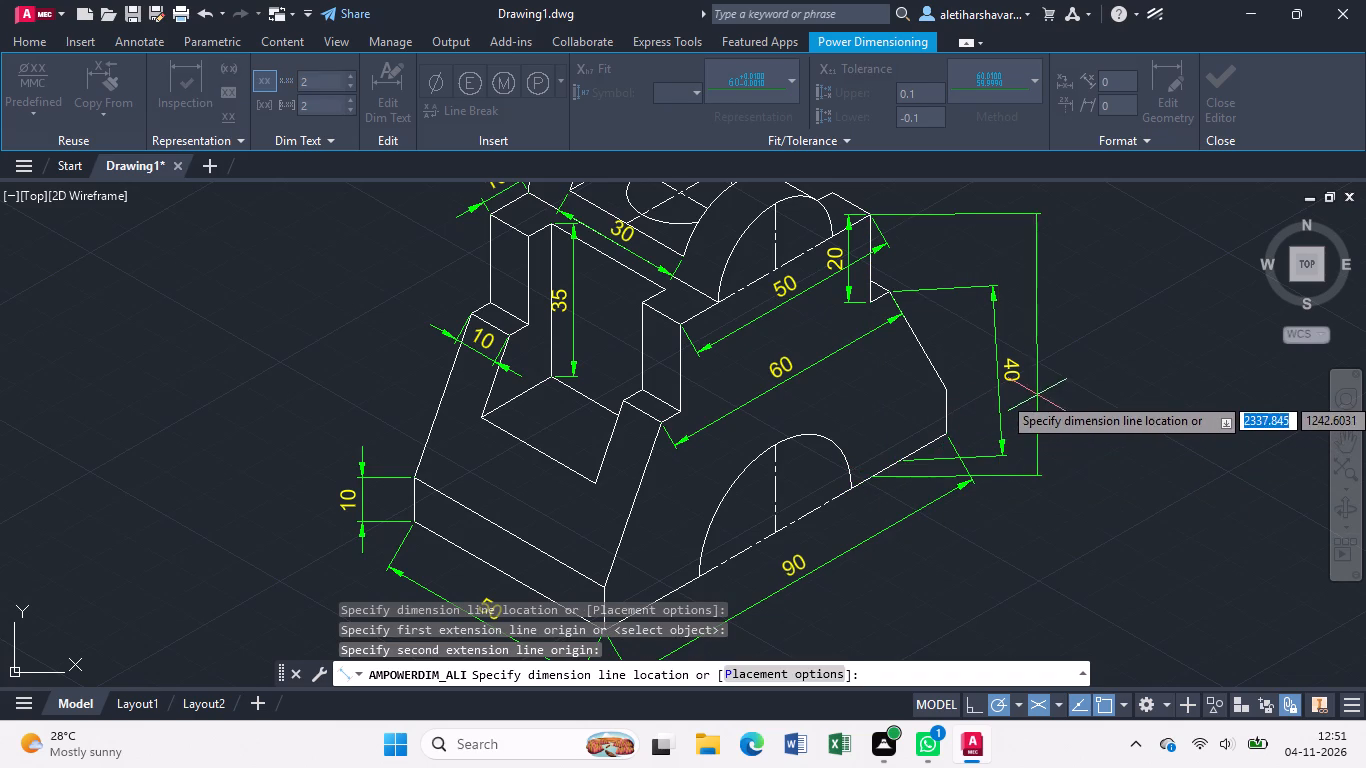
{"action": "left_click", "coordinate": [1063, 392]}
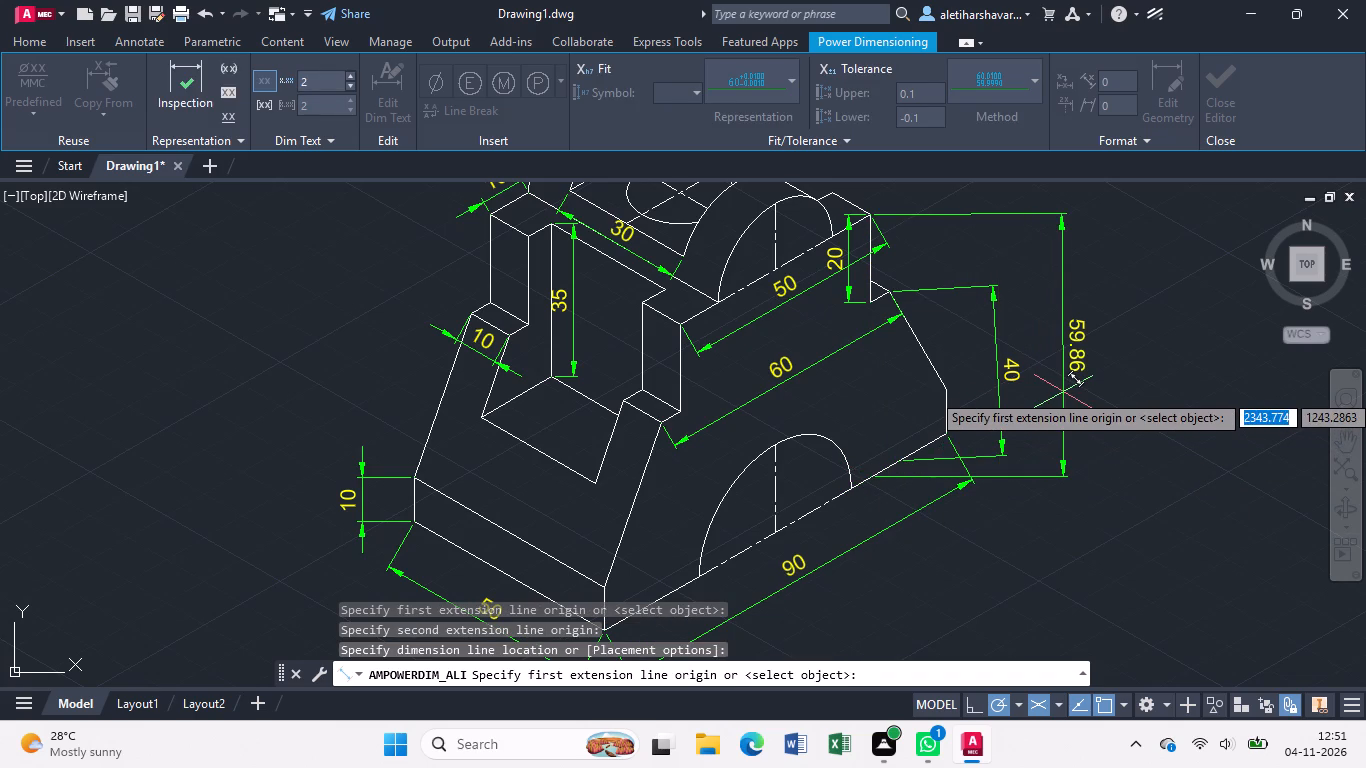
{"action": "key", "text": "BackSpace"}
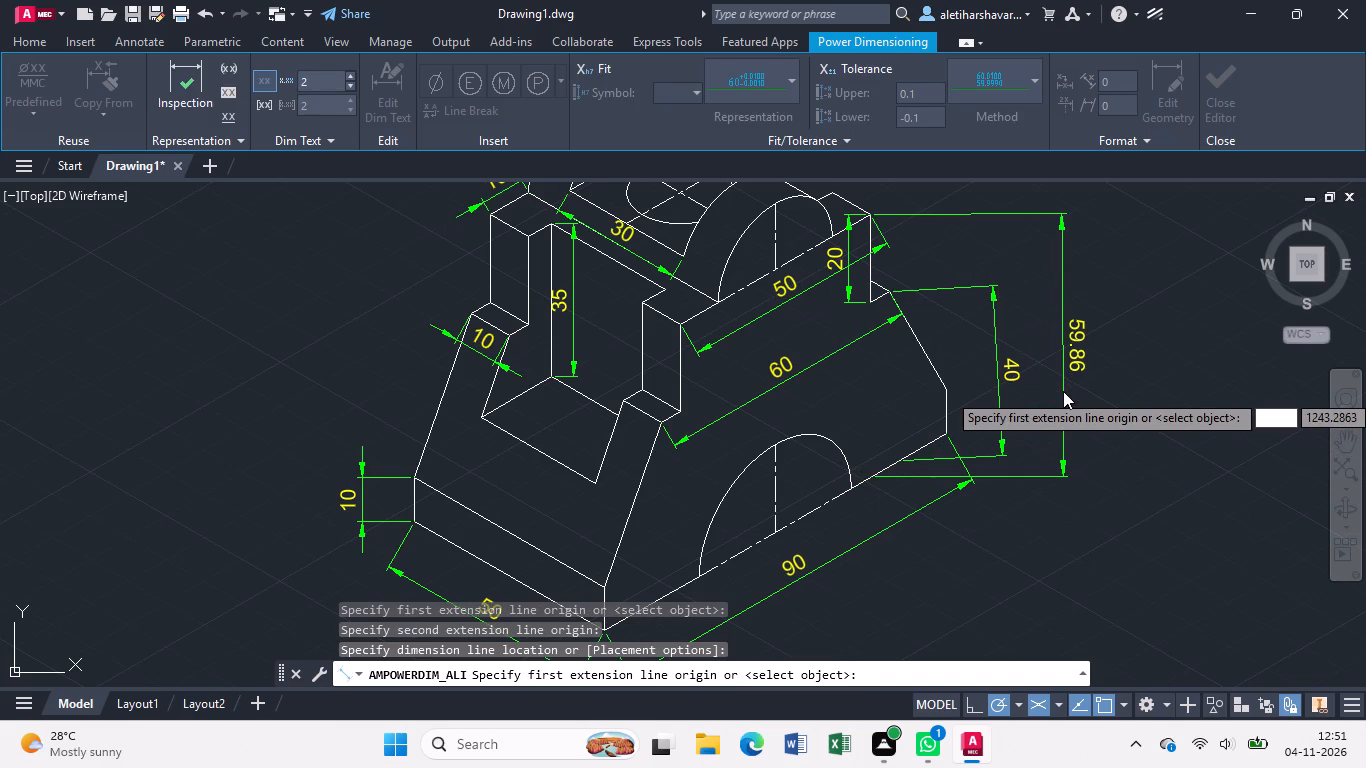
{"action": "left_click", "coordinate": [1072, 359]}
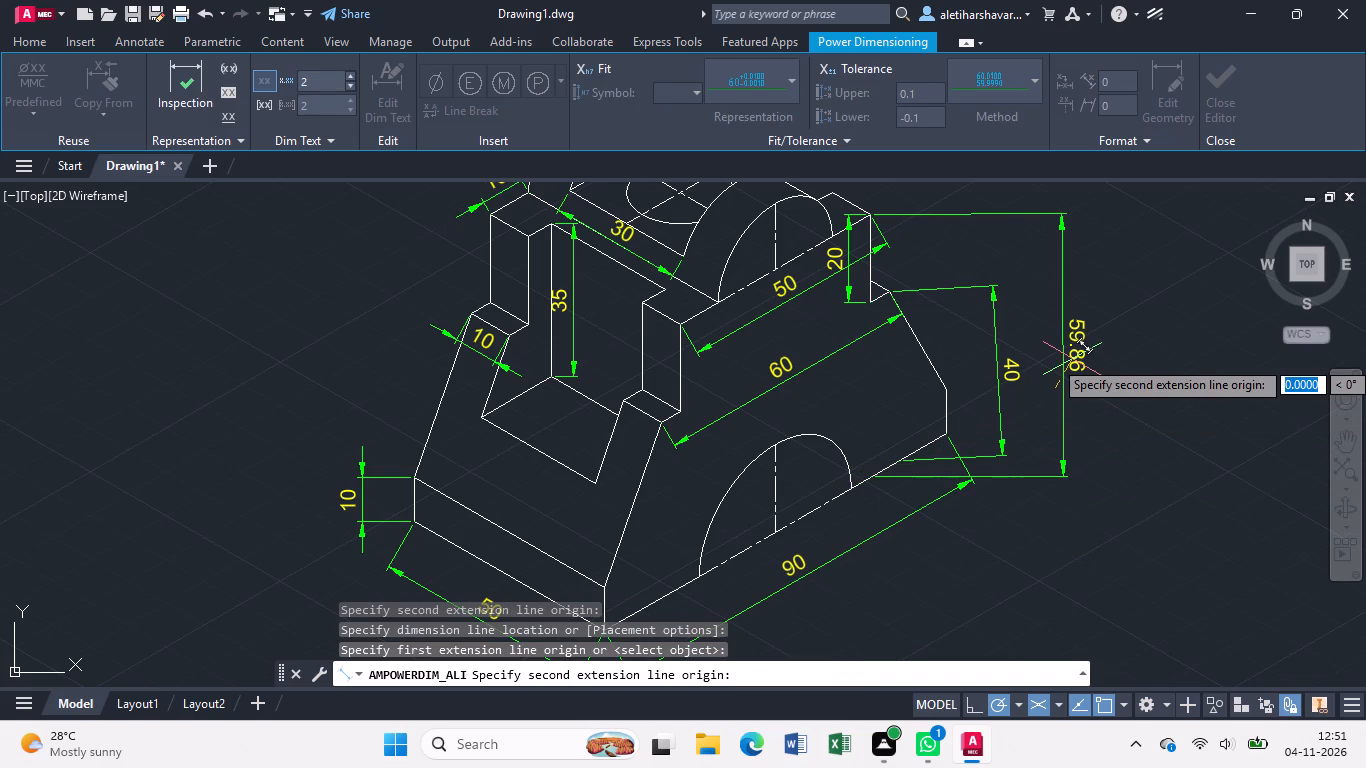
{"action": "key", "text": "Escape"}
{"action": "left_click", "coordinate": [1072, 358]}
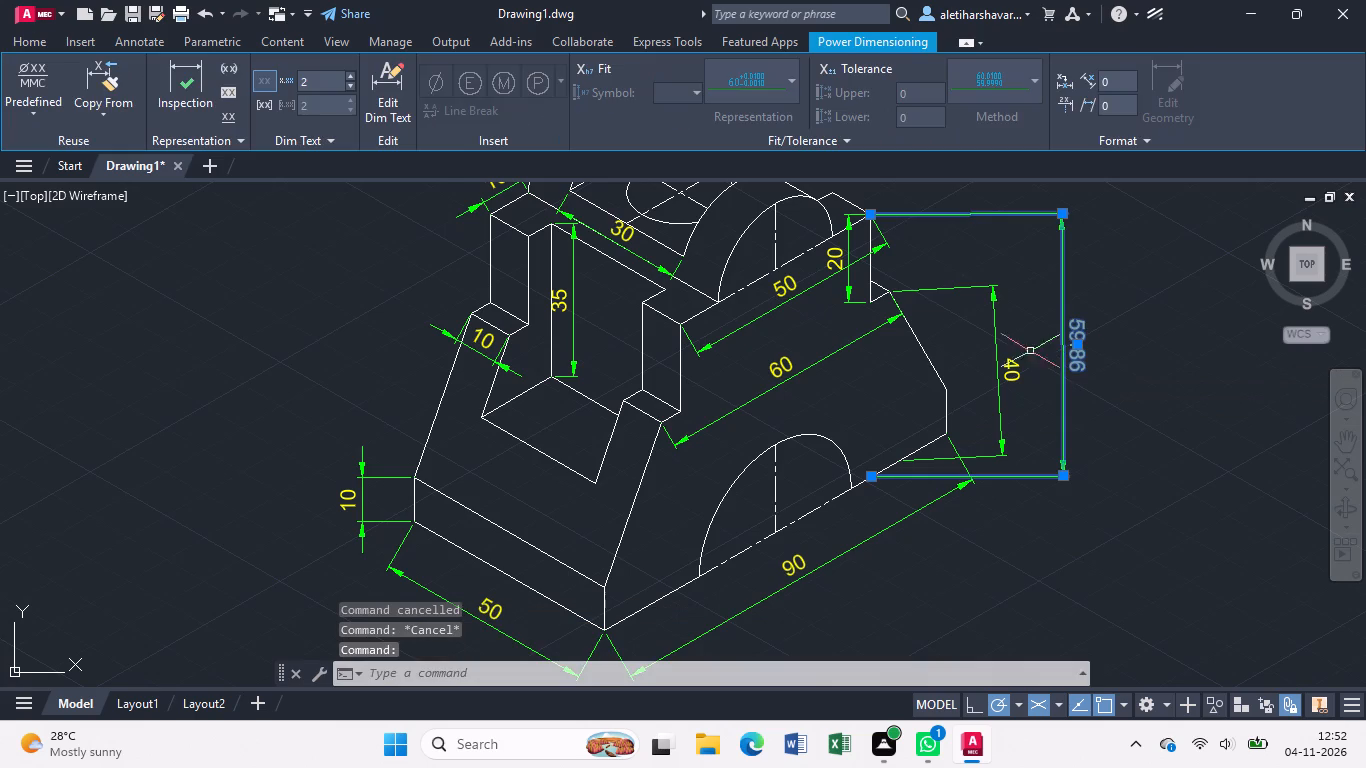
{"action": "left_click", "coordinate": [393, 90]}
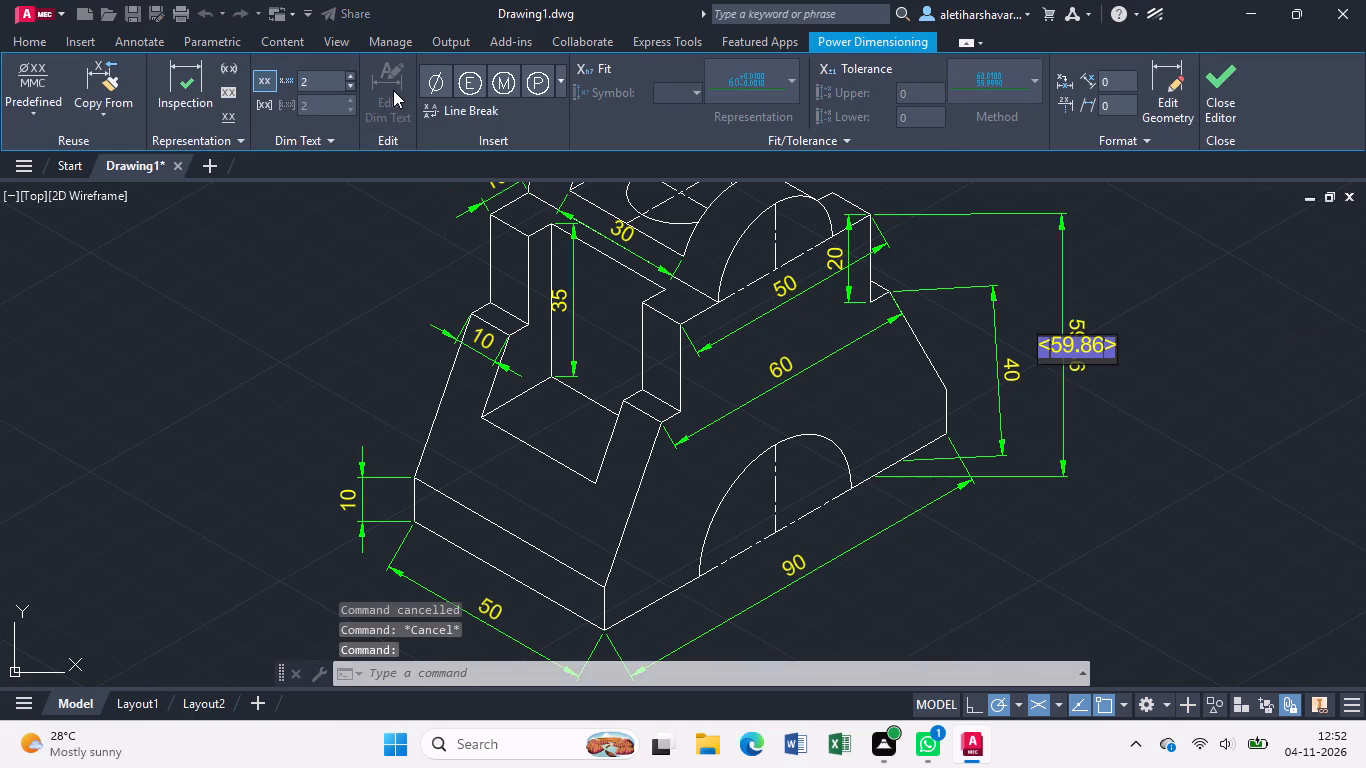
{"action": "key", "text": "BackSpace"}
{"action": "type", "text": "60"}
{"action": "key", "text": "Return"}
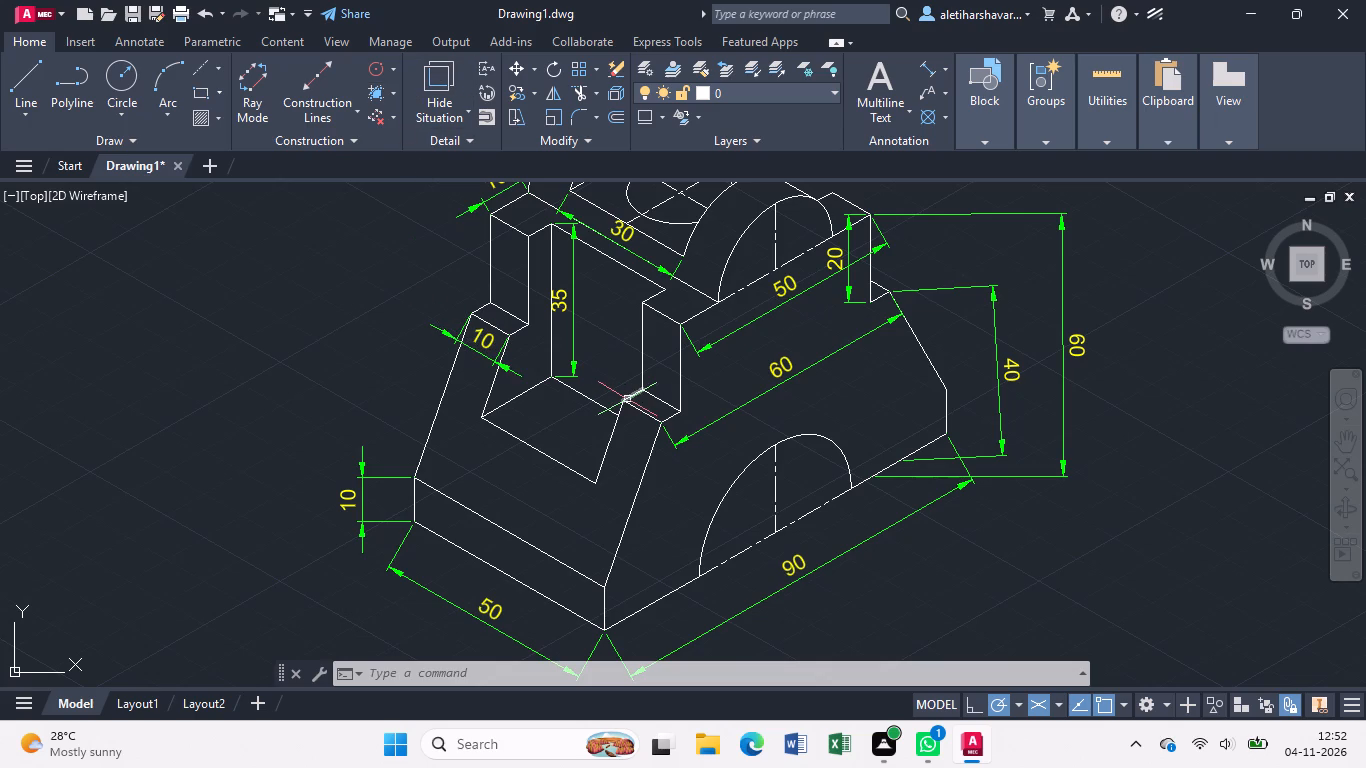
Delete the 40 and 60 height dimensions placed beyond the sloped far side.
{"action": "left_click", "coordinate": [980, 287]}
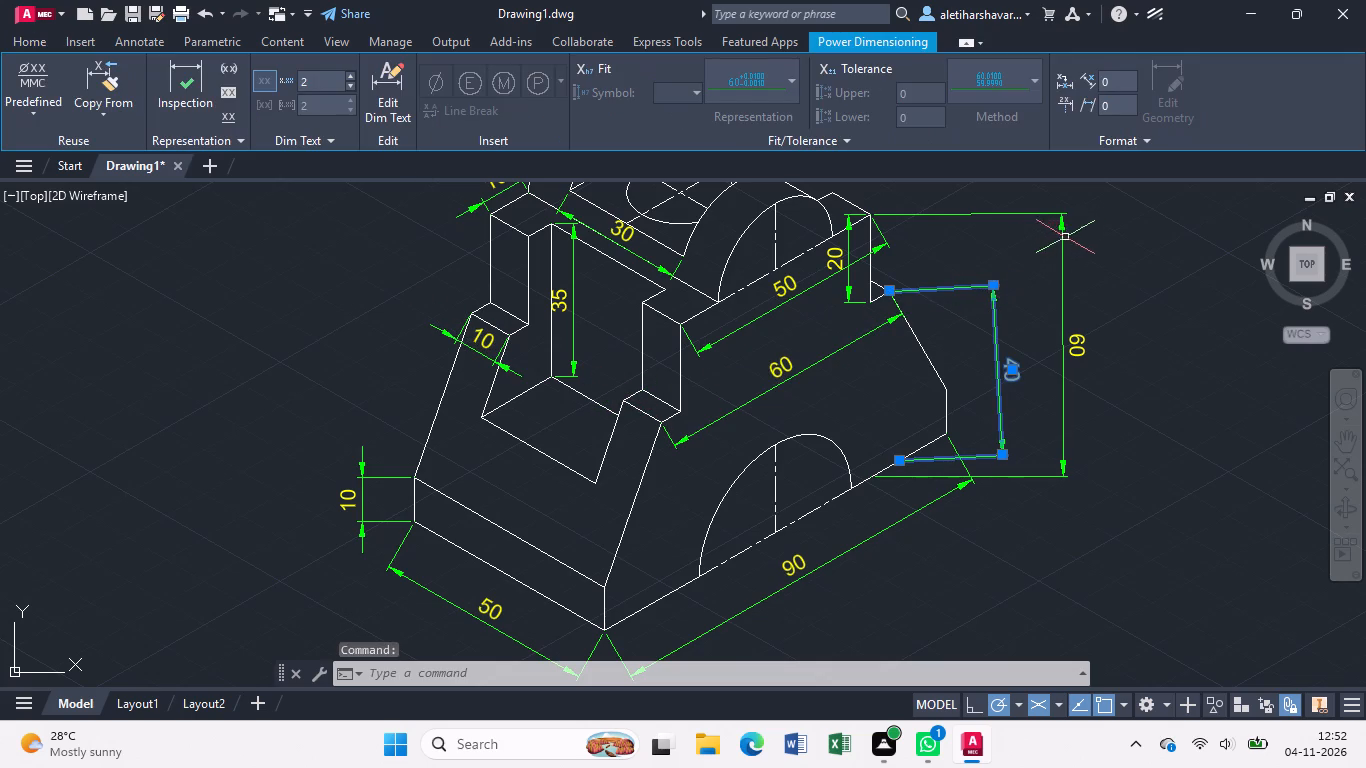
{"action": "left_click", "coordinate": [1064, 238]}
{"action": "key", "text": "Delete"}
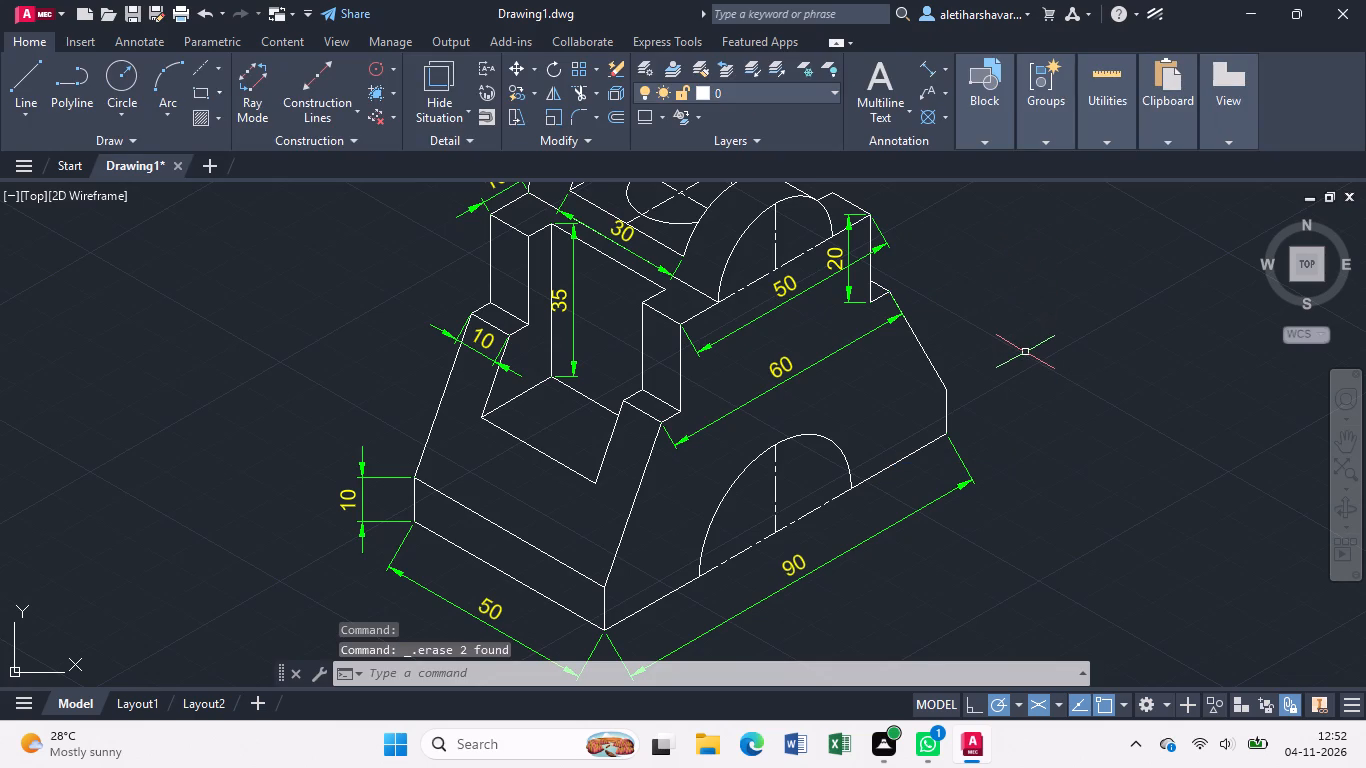
Draw an AM_ISO08W050x2 line at 30° from the lower arch's base centre along the bottom edge, extending past the base's far corner.
{"action": "middle_click_drag", "start_coordinate": [1026, 353], "coordinate": [1019, 369]}
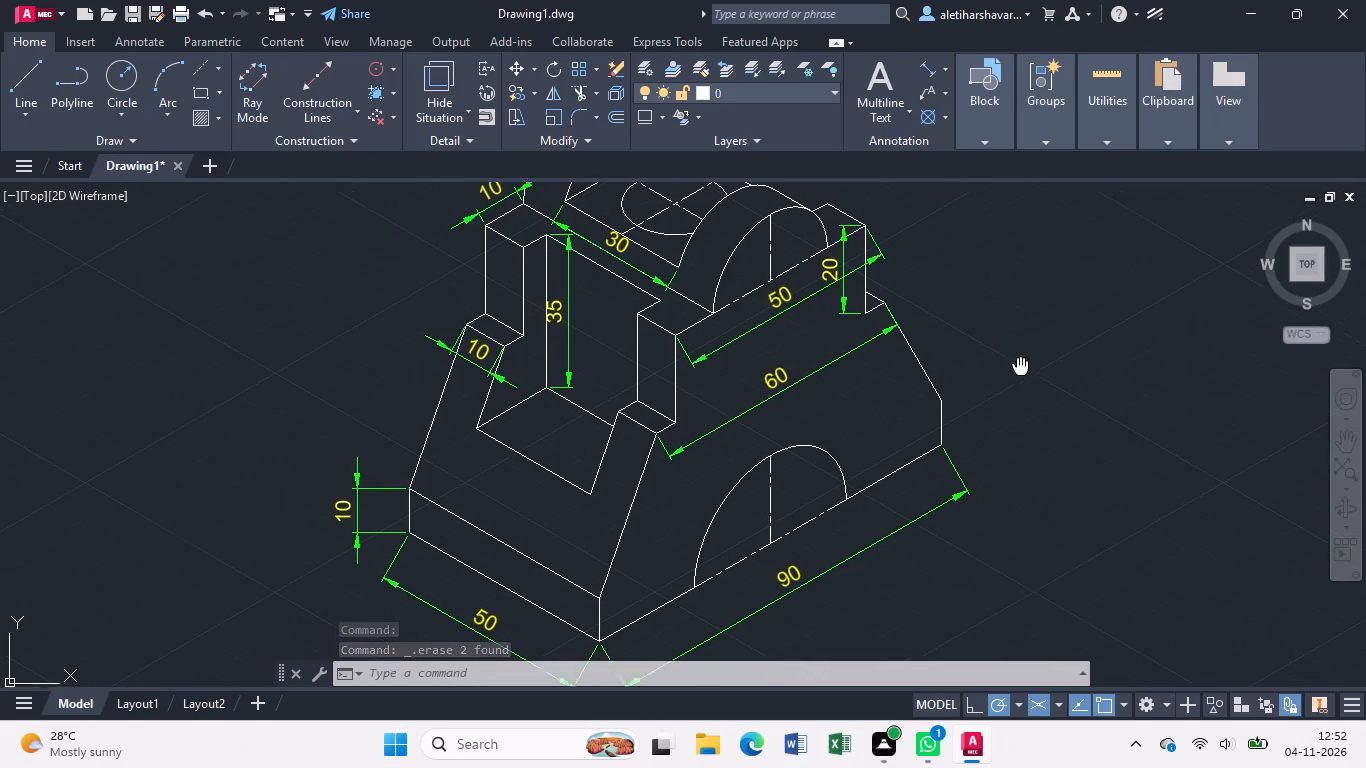
{"action": "middle_click_drag", "start_coordinate": [1019, 369], "coordinate": [997, 420]}
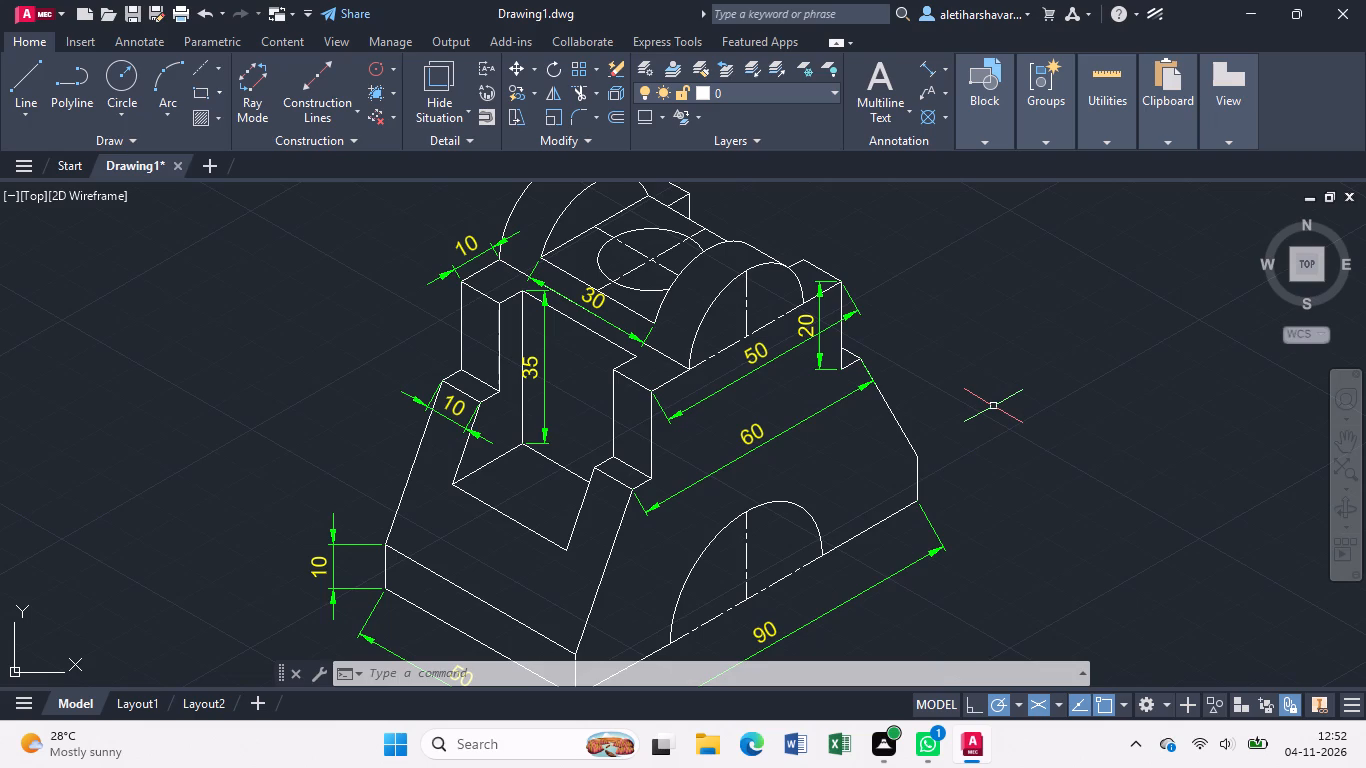
{"action": "key", "text": "ctrl+1"}
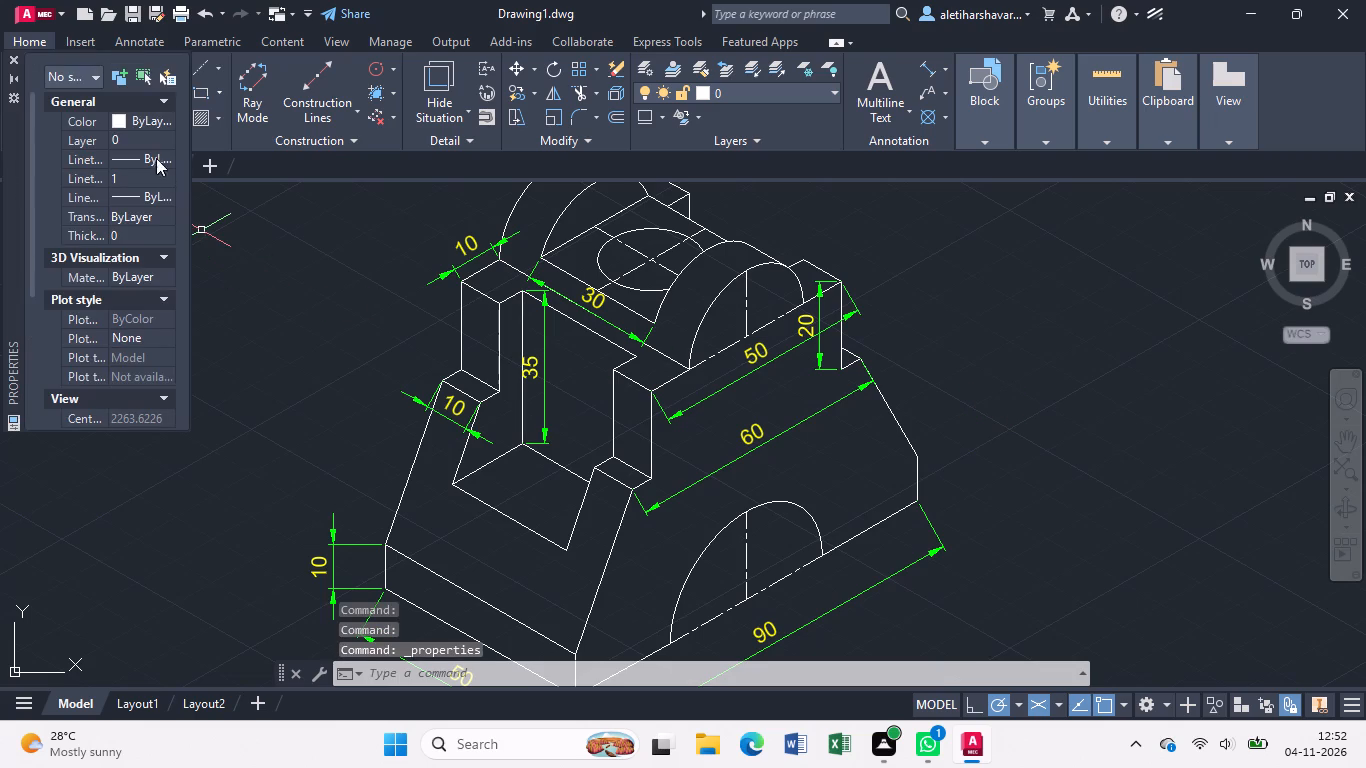
{"action": "left_click", "coordinate": [169, 158]}
{"action": "left_click", "coordinate": [169, 158]}
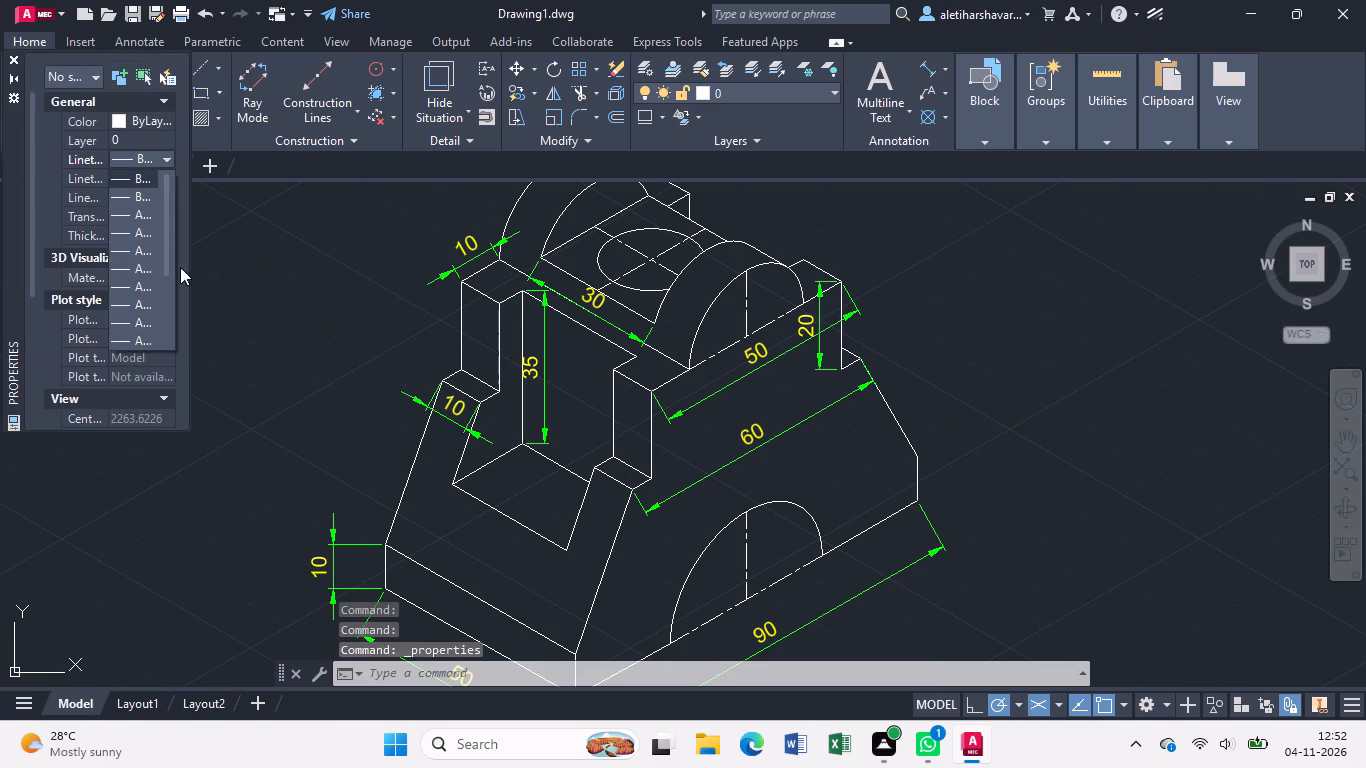
{"action": "left_click", "coordinate": [154, 321]}
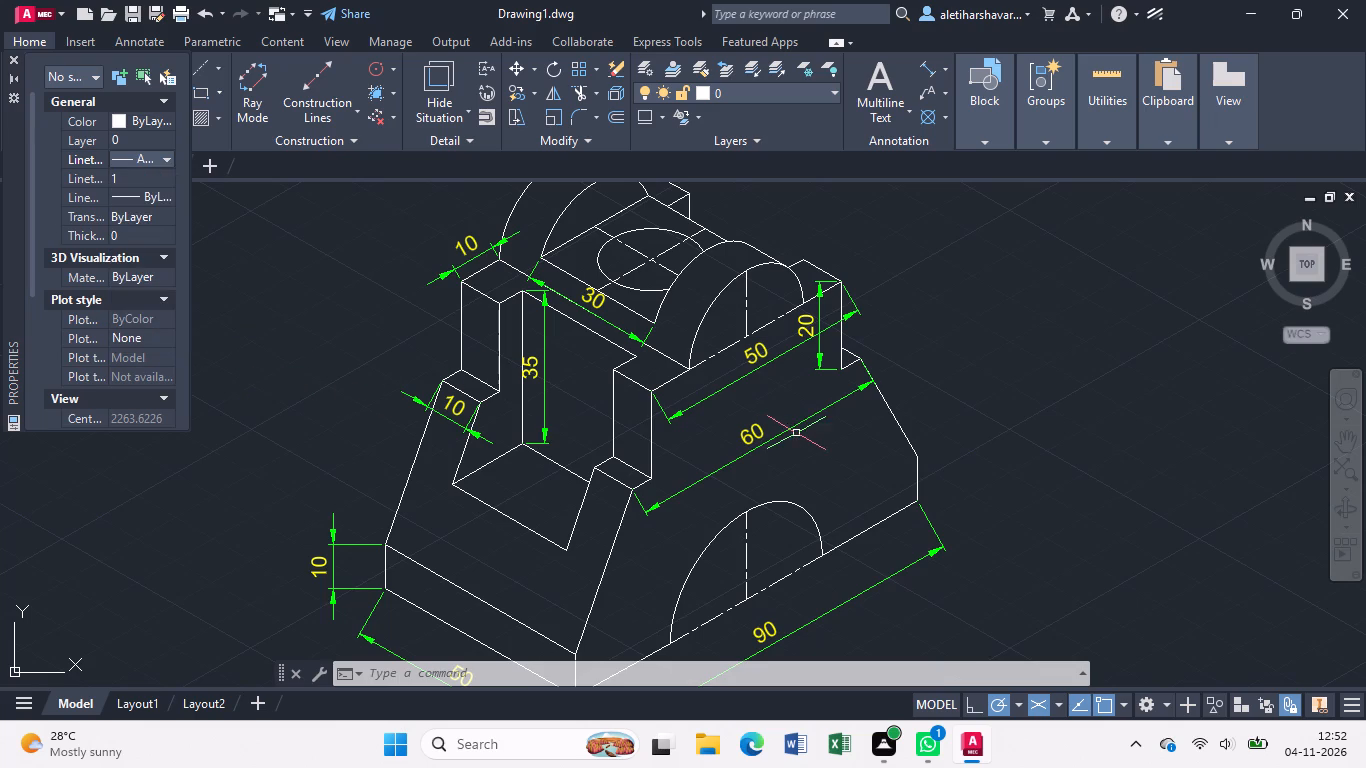
{"action": "key", "text": "l"}
{"action": "key", "text": "Return"}
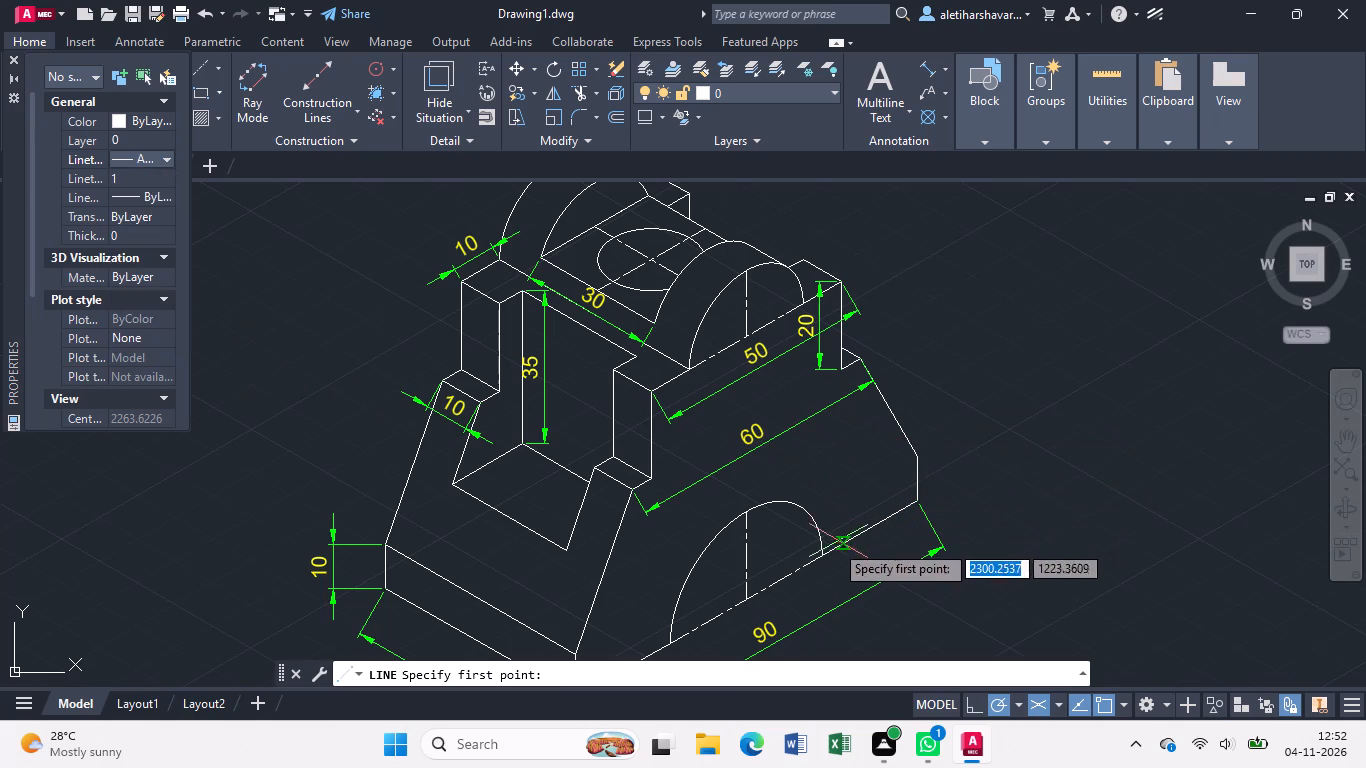
{"action": "left_click", "coordinate": [746, 596]}
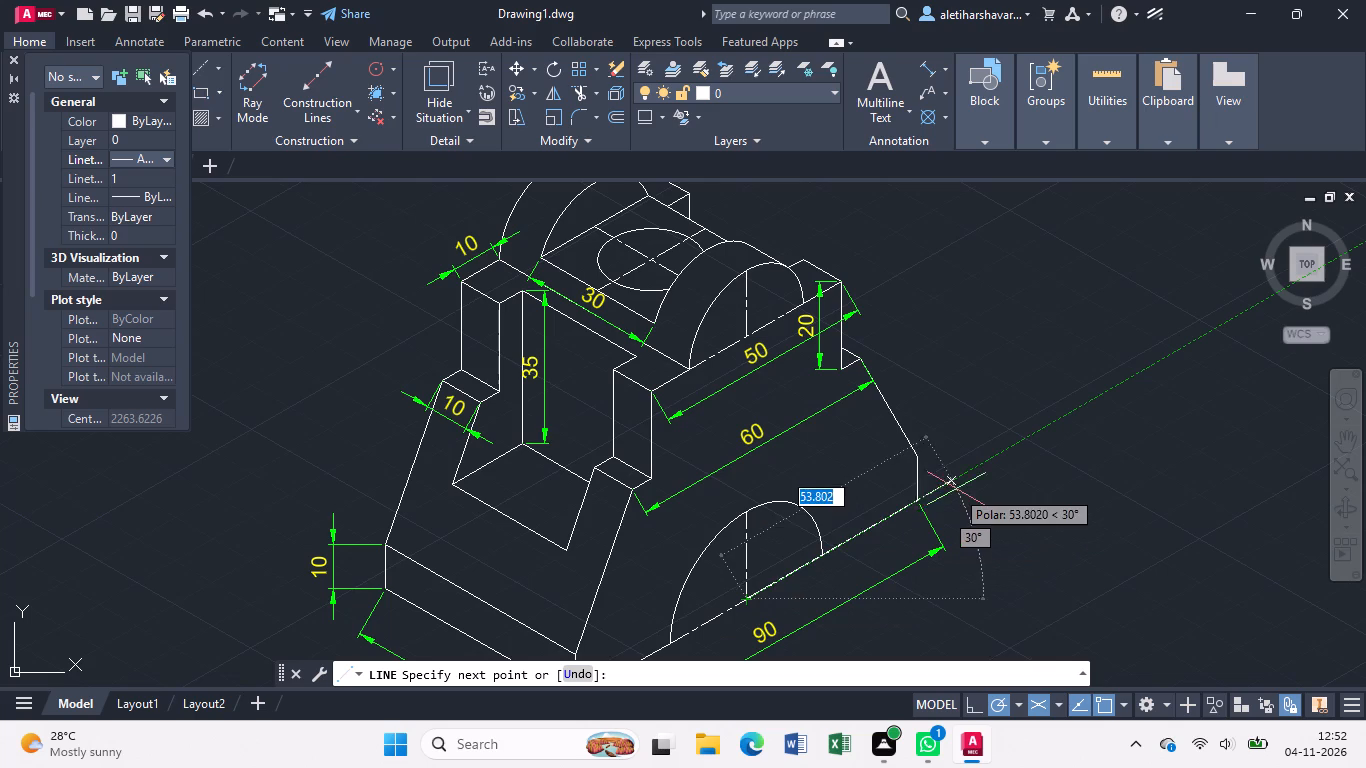
{"action": "left_click", "coordinate": [967, 476]}
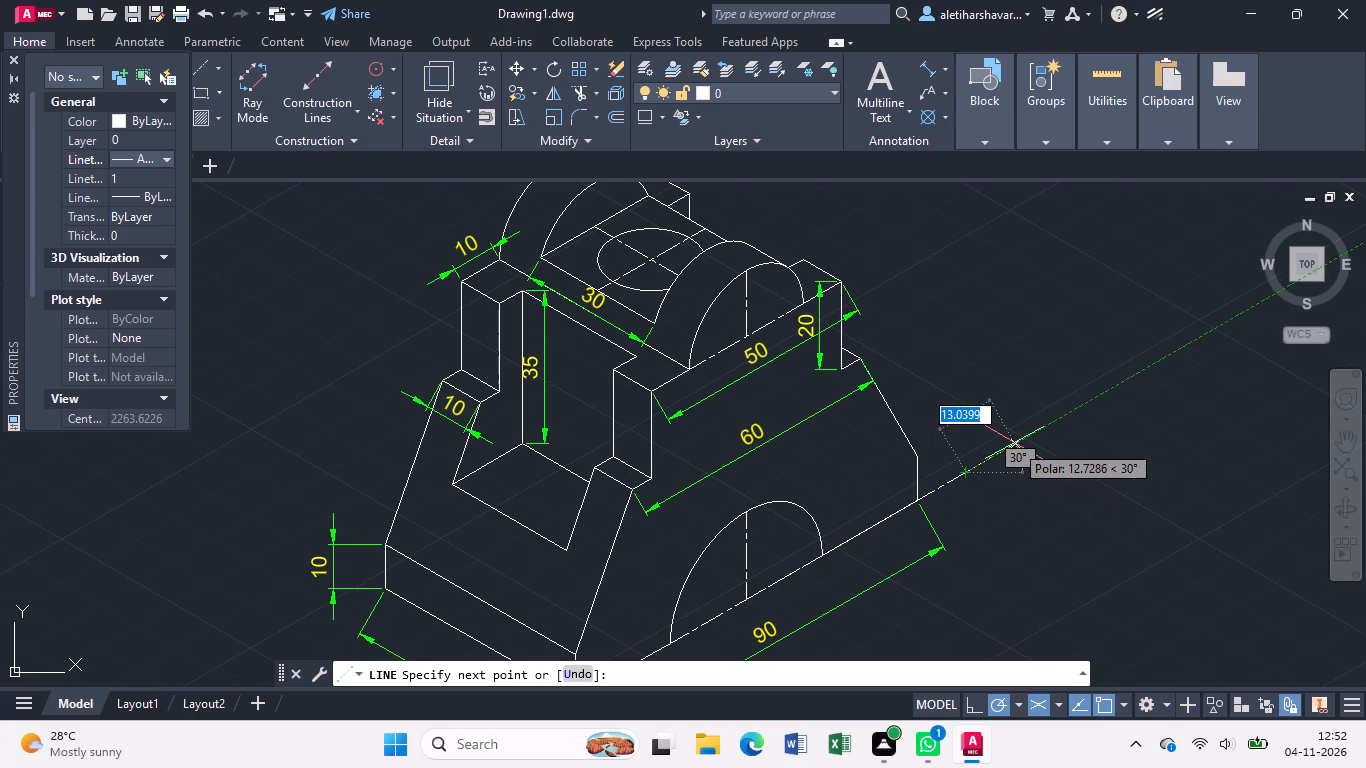
{"action": "key", "text": "Escape"}
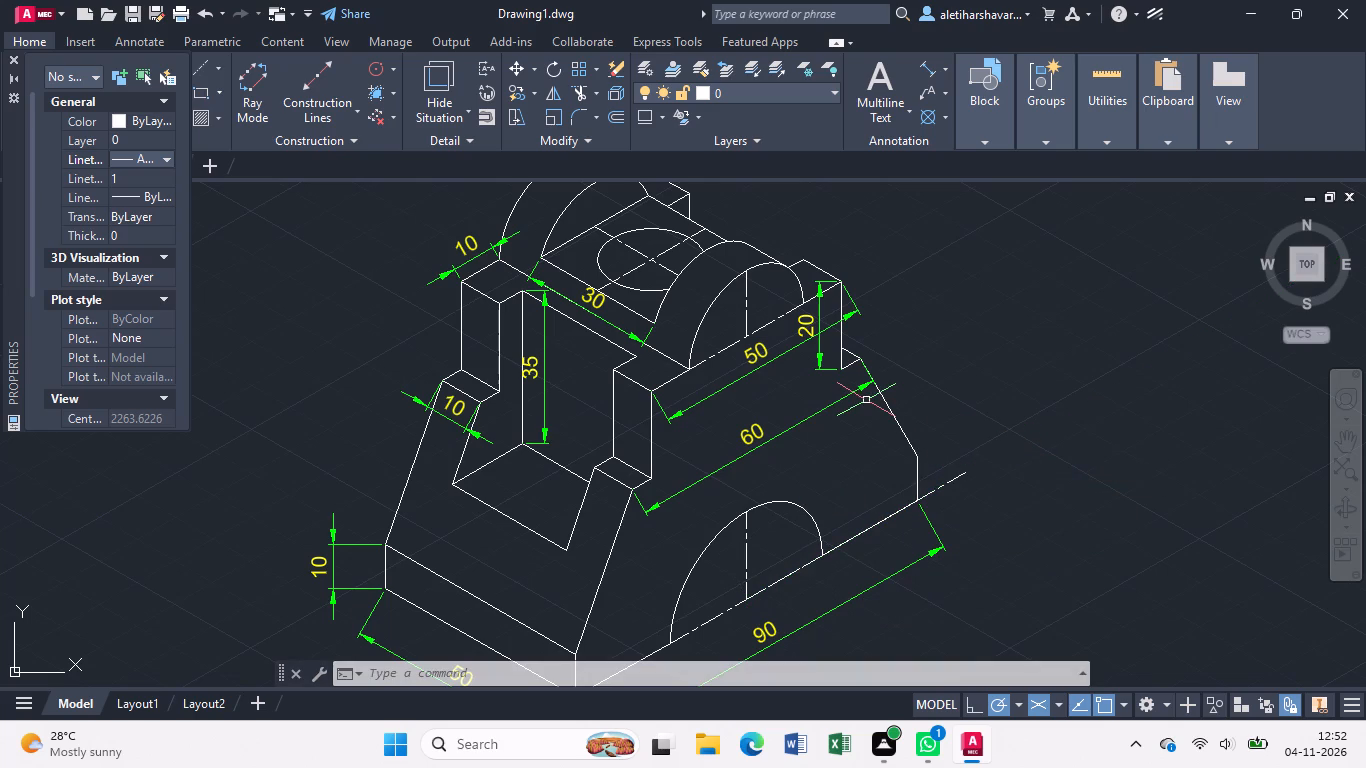
Draw a 30° line from the upper front arch's base centre along the top edge, extending past the far upright's corner.
{"action": "key", "text": "l"}
{"action": "key", "text": "Return"}
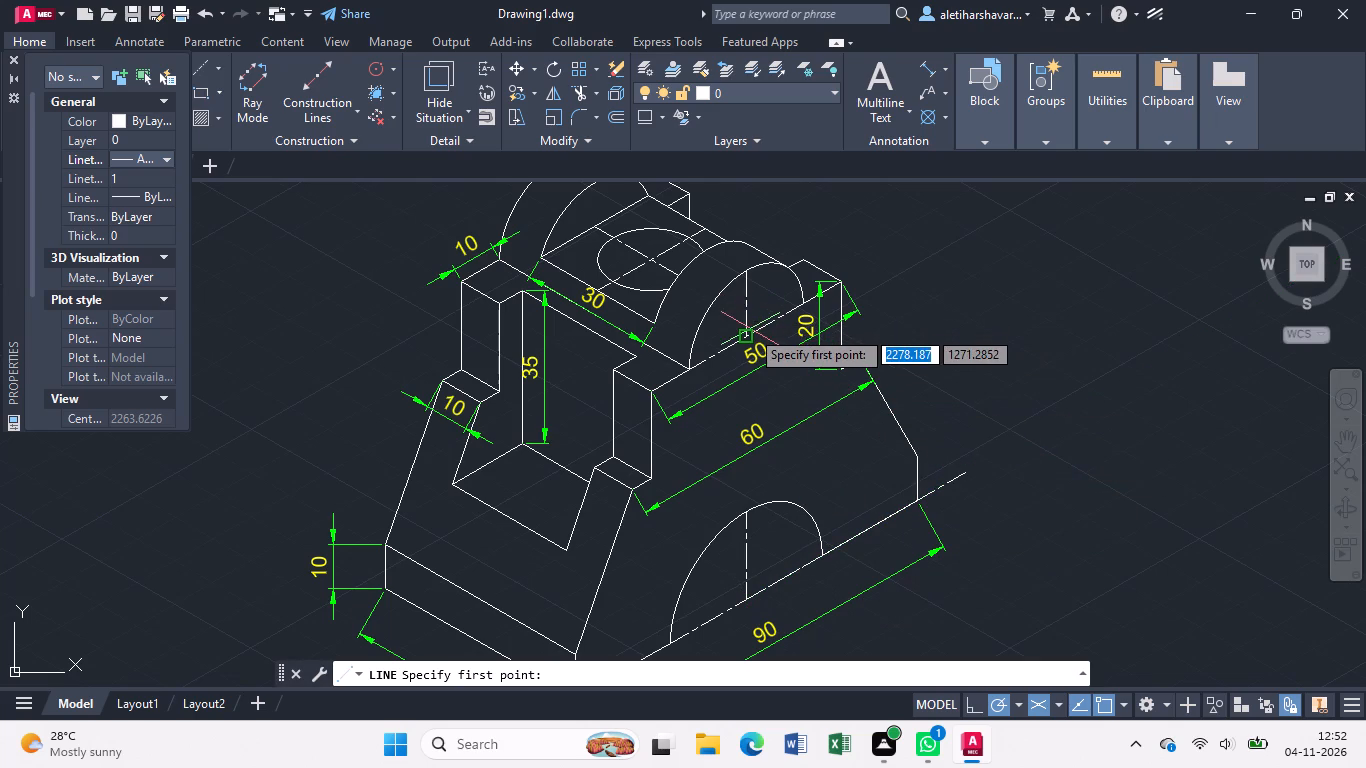
{"action": "left_click", "coordinate": [748, 333]}
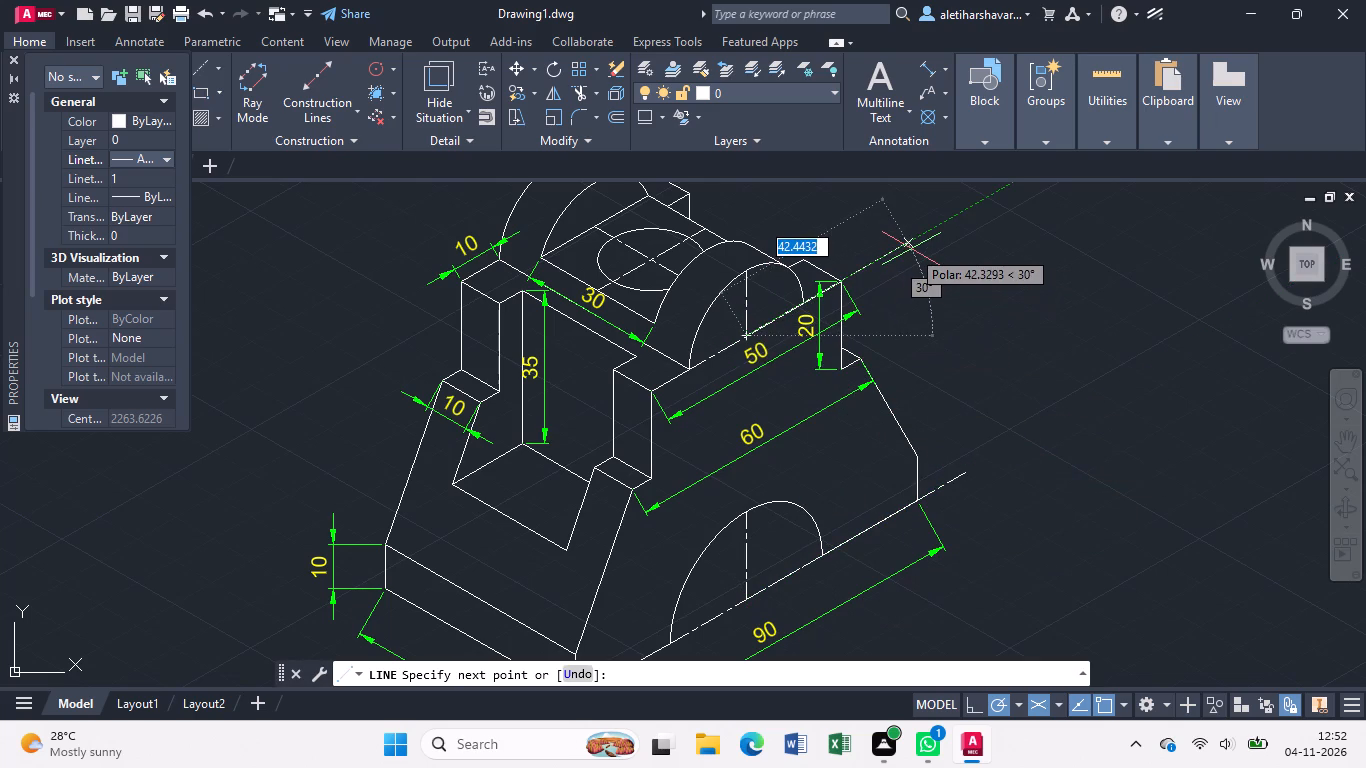
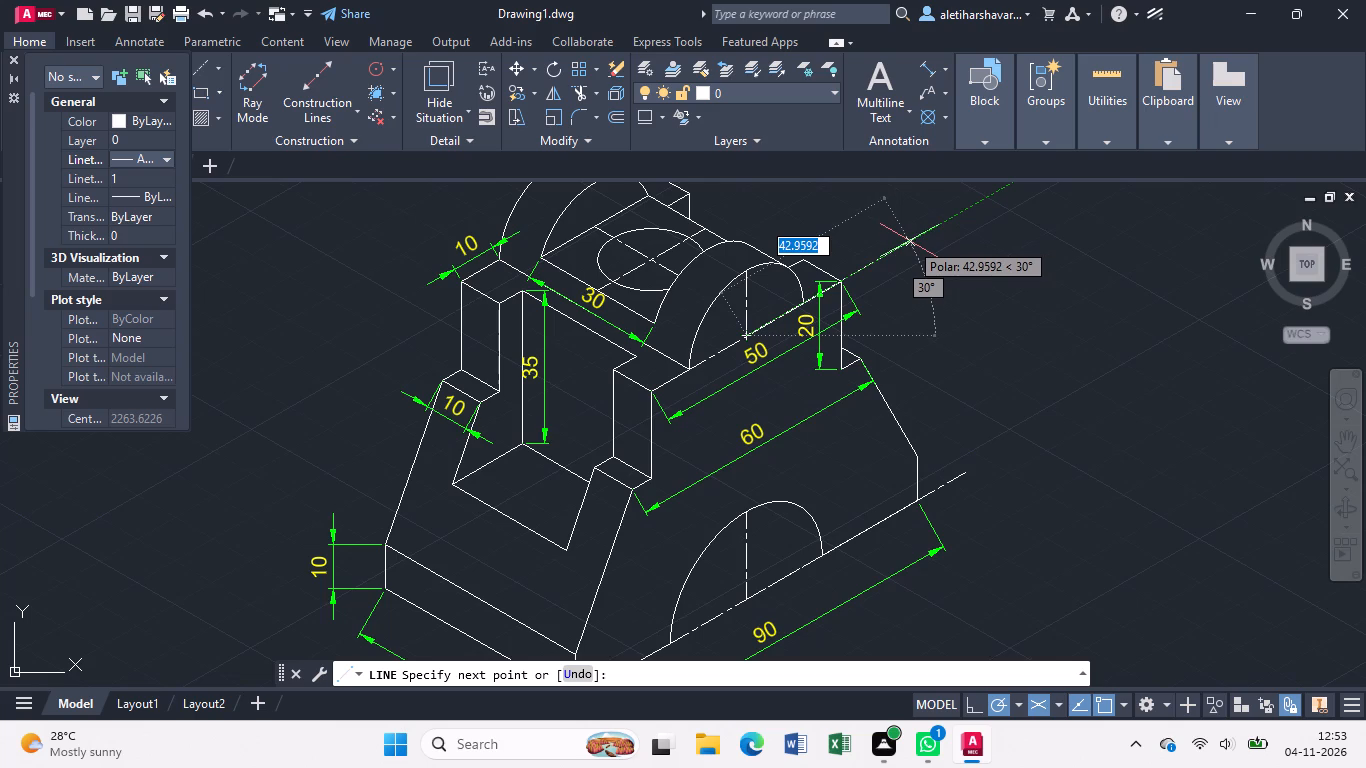
End the 30° centre line from the upper front arch's base centre beyond the far upright's corner, about 43 long.
{"action": "left_click", "coordinate": [924, 244]}
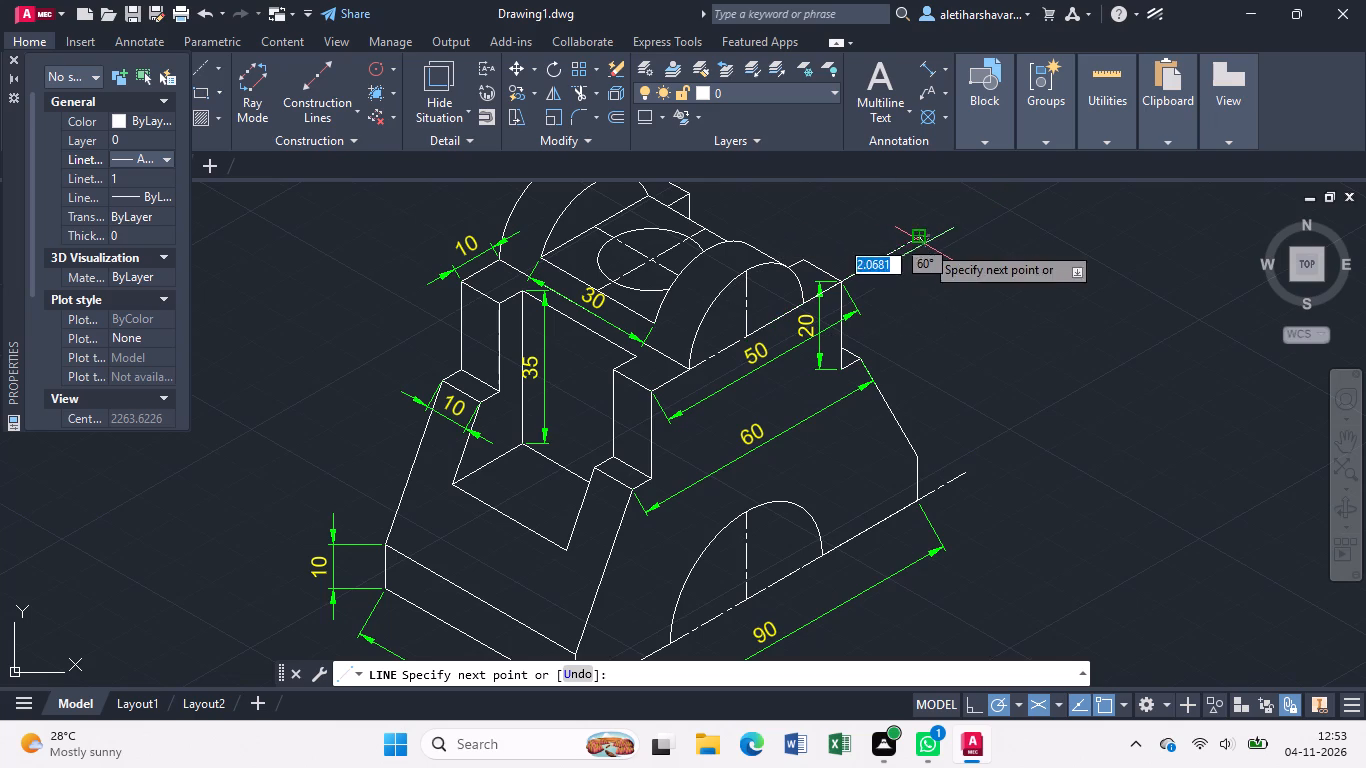
{"action": "key", "text": "Escape"}
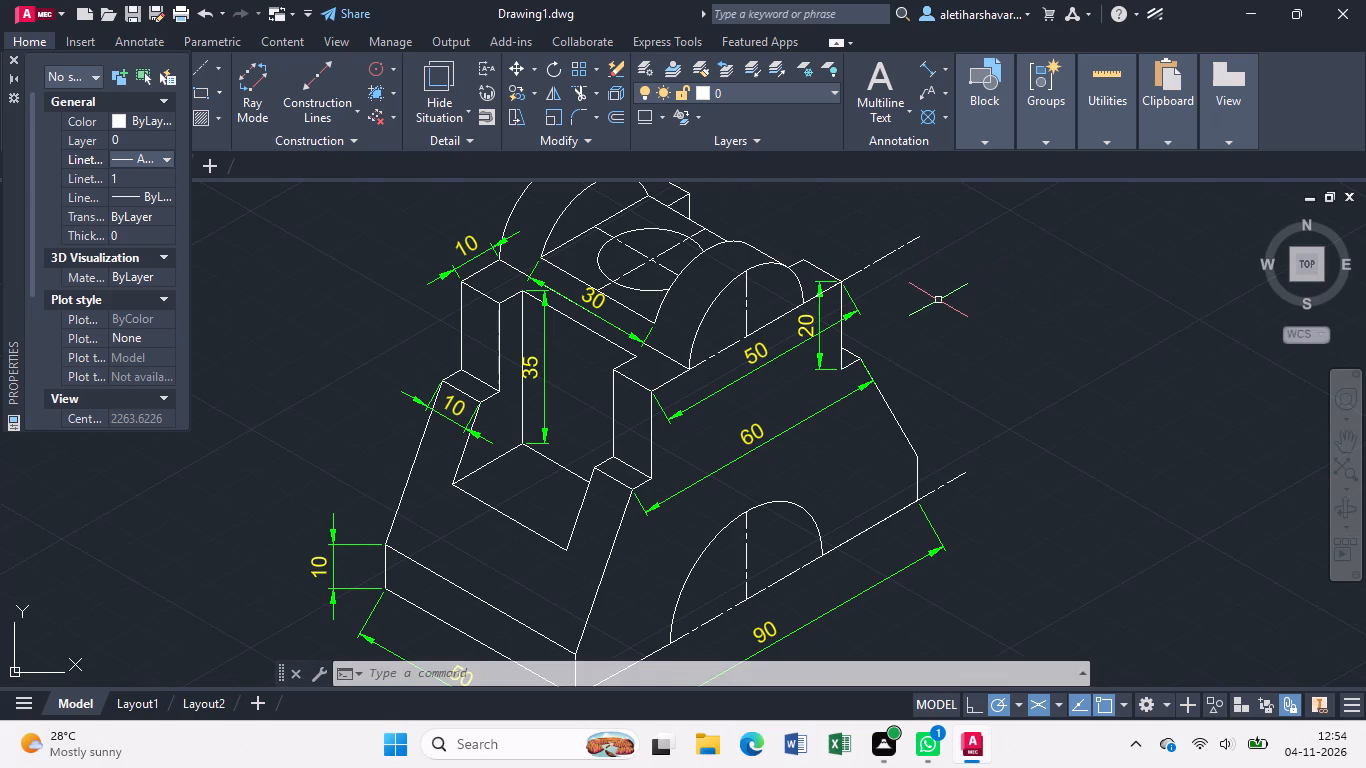
Draw a 30° centre line about 23 long outward from the far ledge's outer corner at the top of the sloped side.
{"action": "key", "text": "l"}
{"action": "key", "text": "Return"}
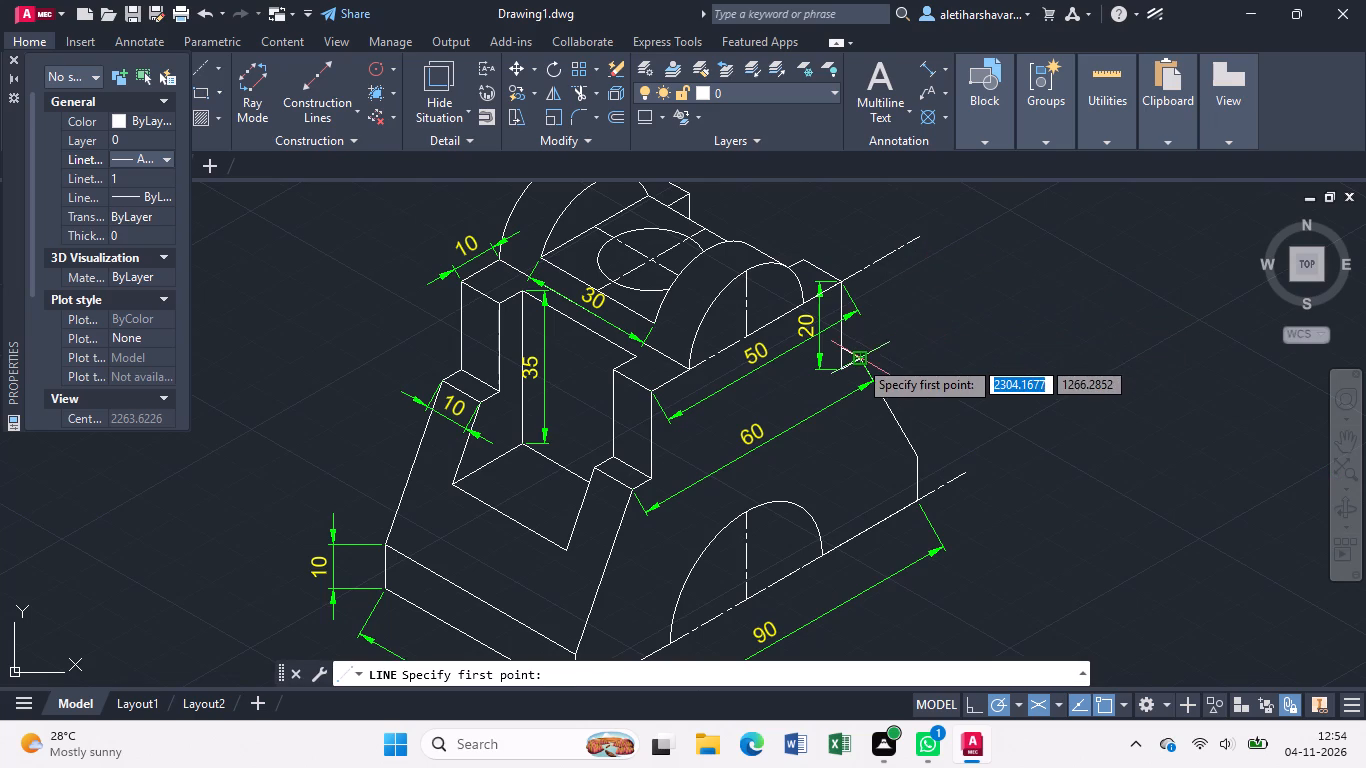
{"action": "left_click", "coordinate": [858, 359]}
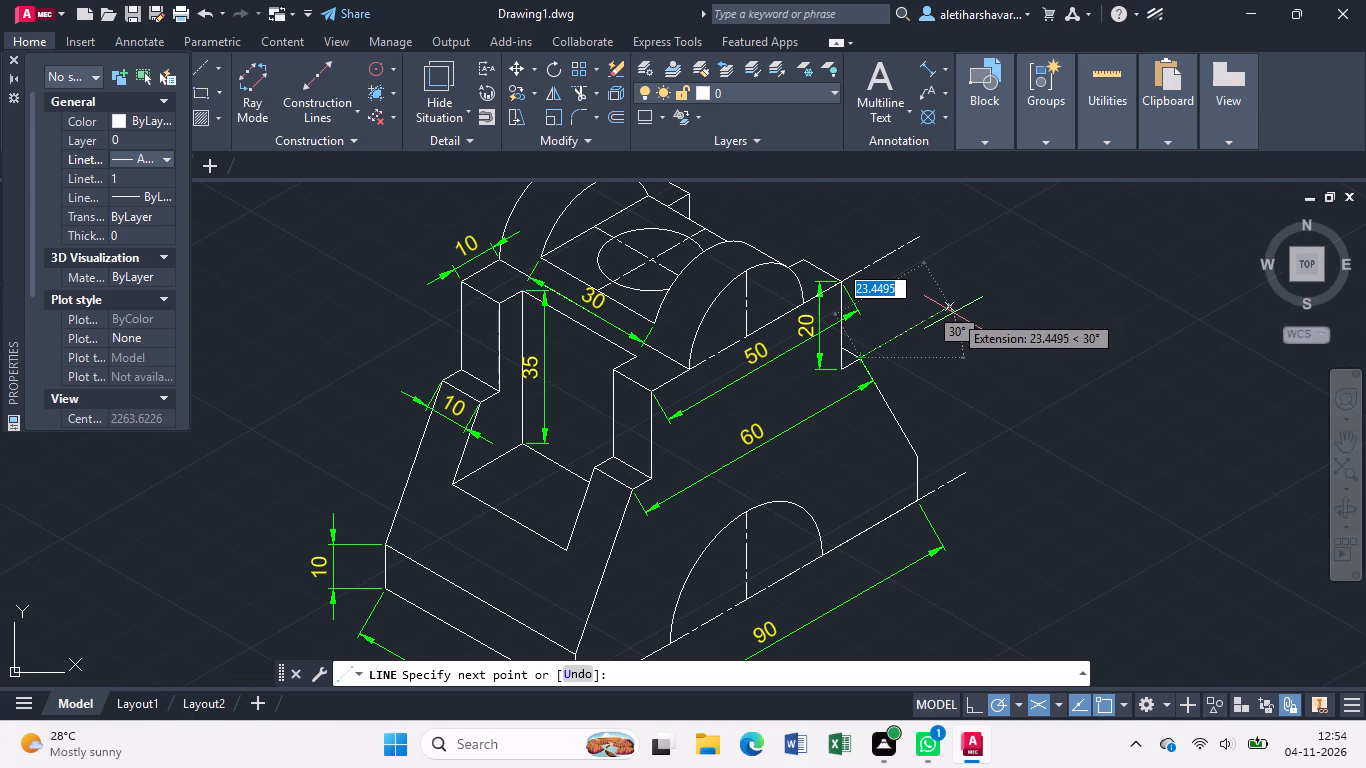
{"action": "left_click", "coordinate": [953, 313]}
{"action": "key", "text": "Escape"}
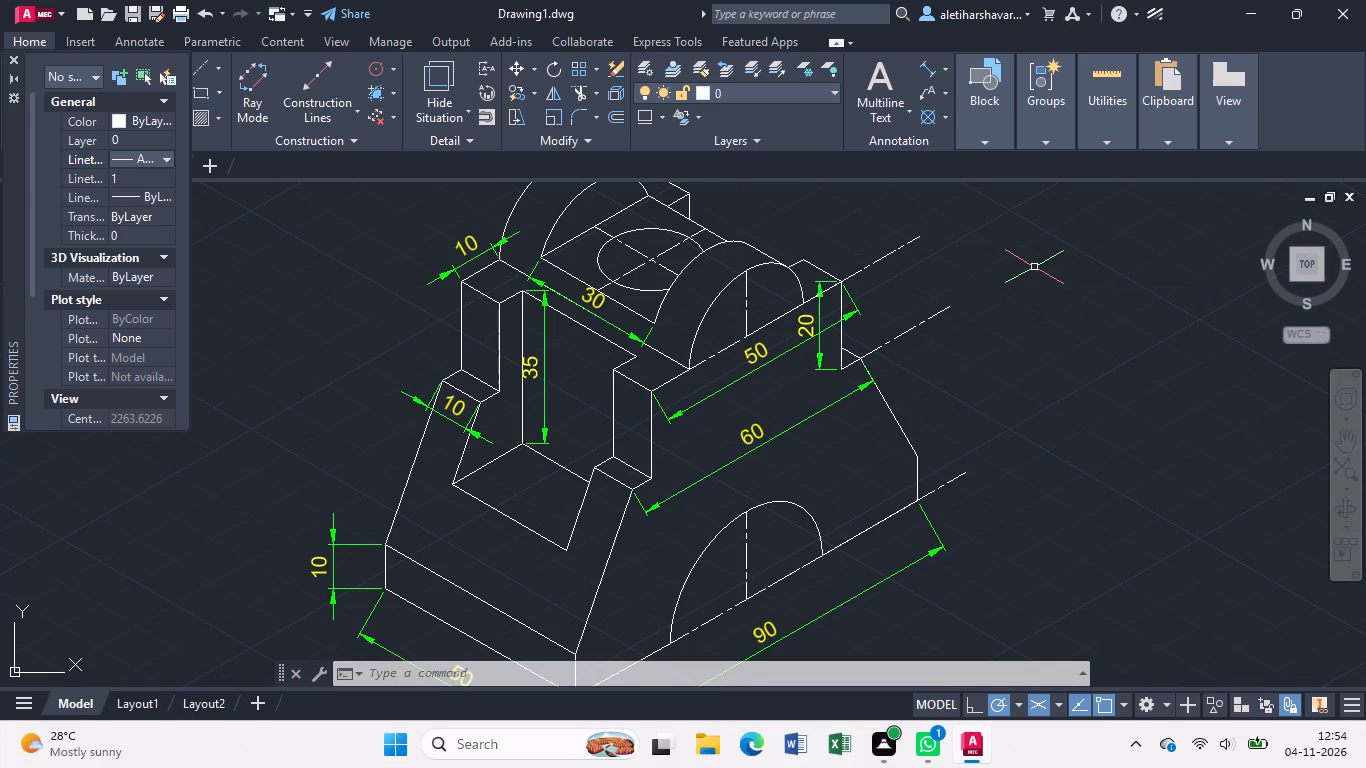
Add an aligned dimension between the upright-top and ledge extension lines beyond the far side, overriding its text with 20.
{"action": "left_click", "coordinate": [937, 71]}
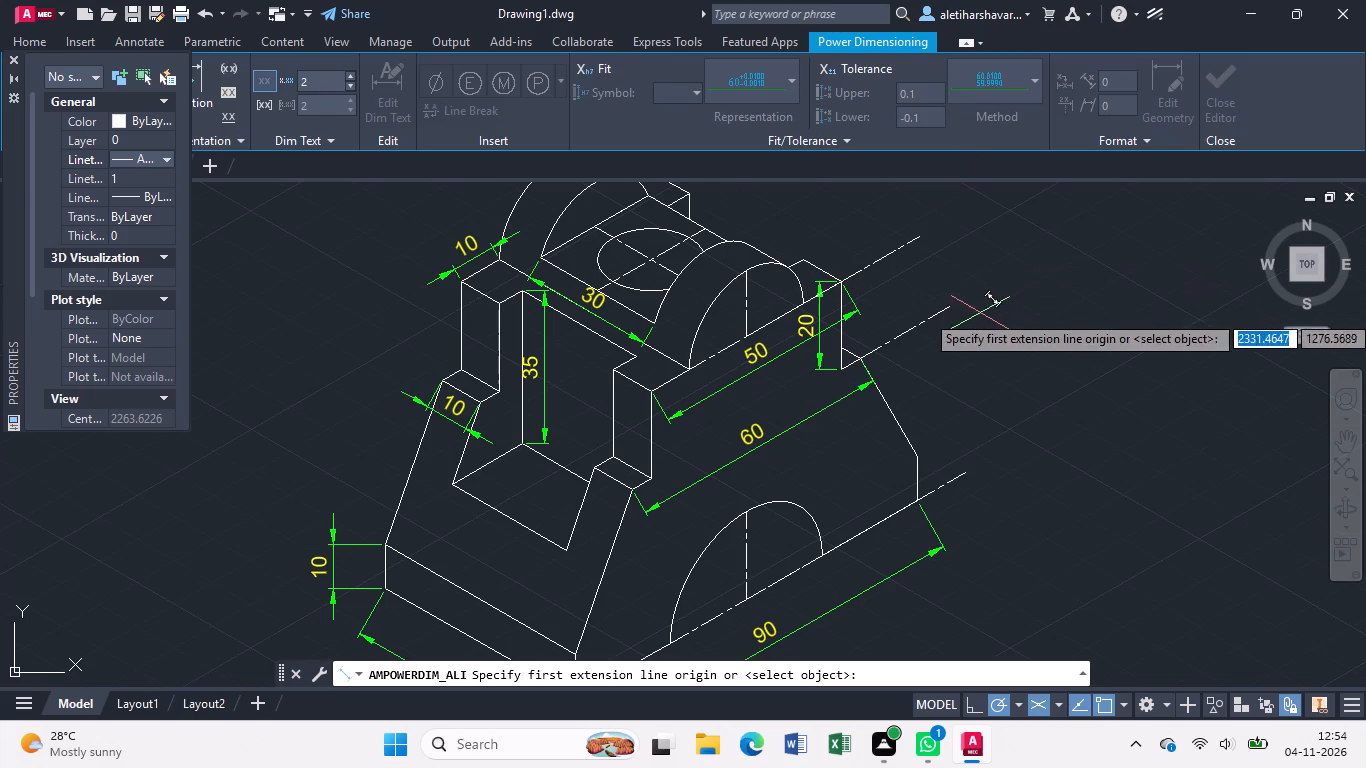
{"action": "left_click", "coordinate": [914, 240]}
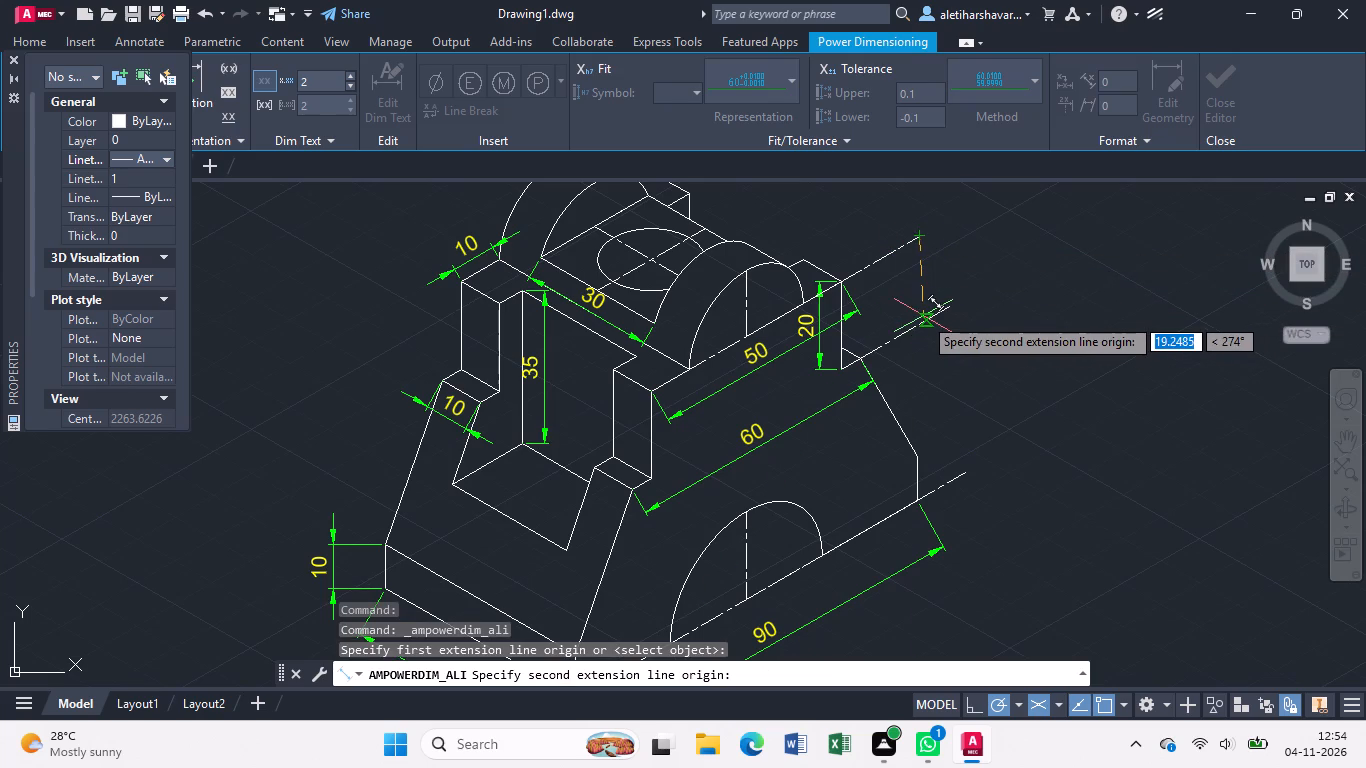
{"action": "left_click", "coordinate": [924, 320]}
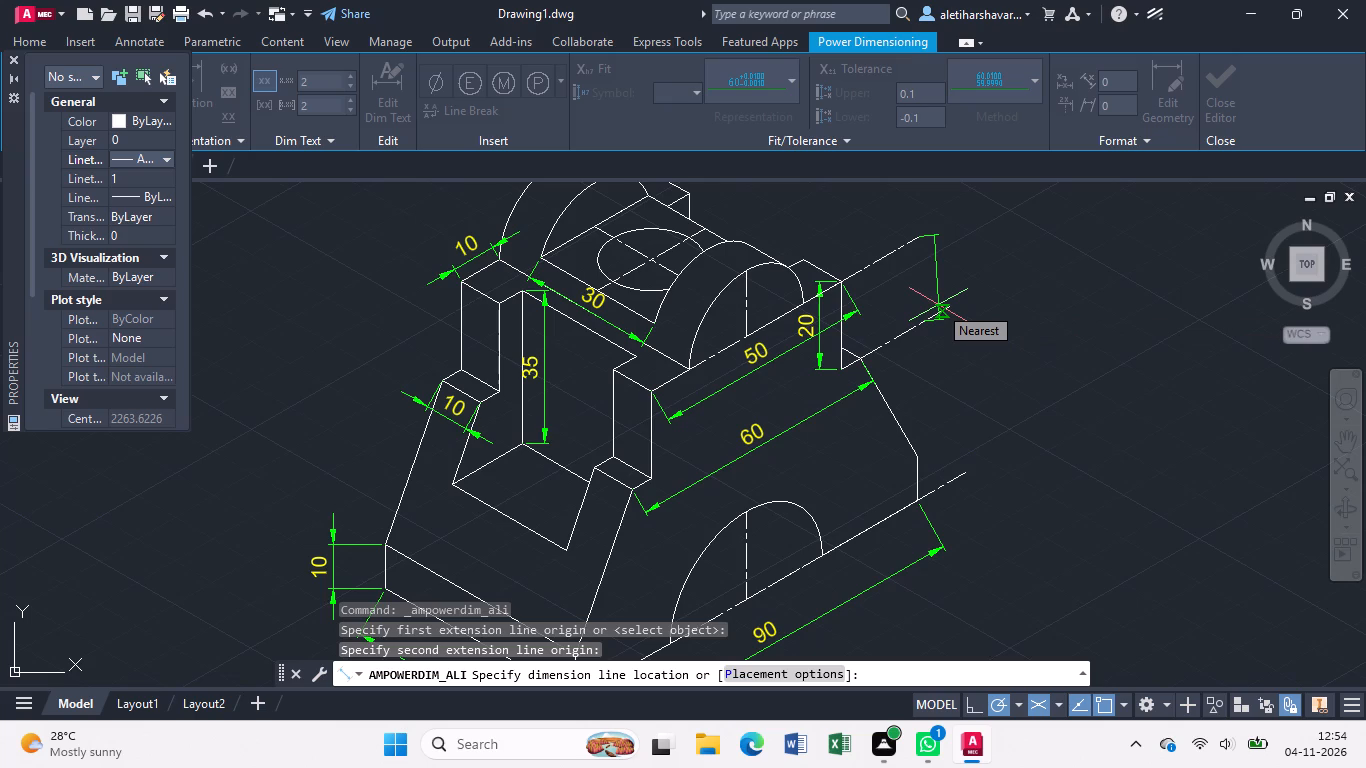
{"action": "left_click", "coordinate": [937, 308]}
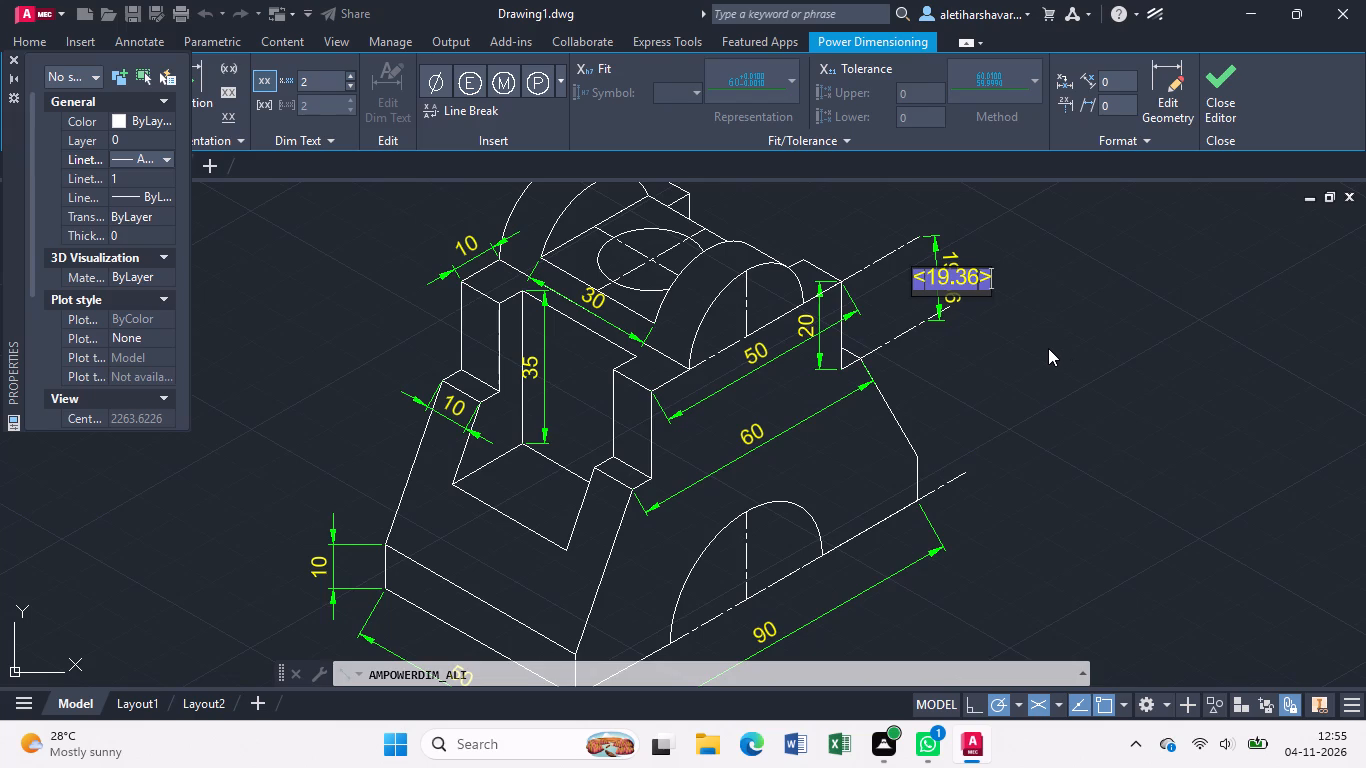
{"action": "key", "text": "BackSpace"}
{"action": "type", "text": "20"}
{"action": "key", "text": "Return"}
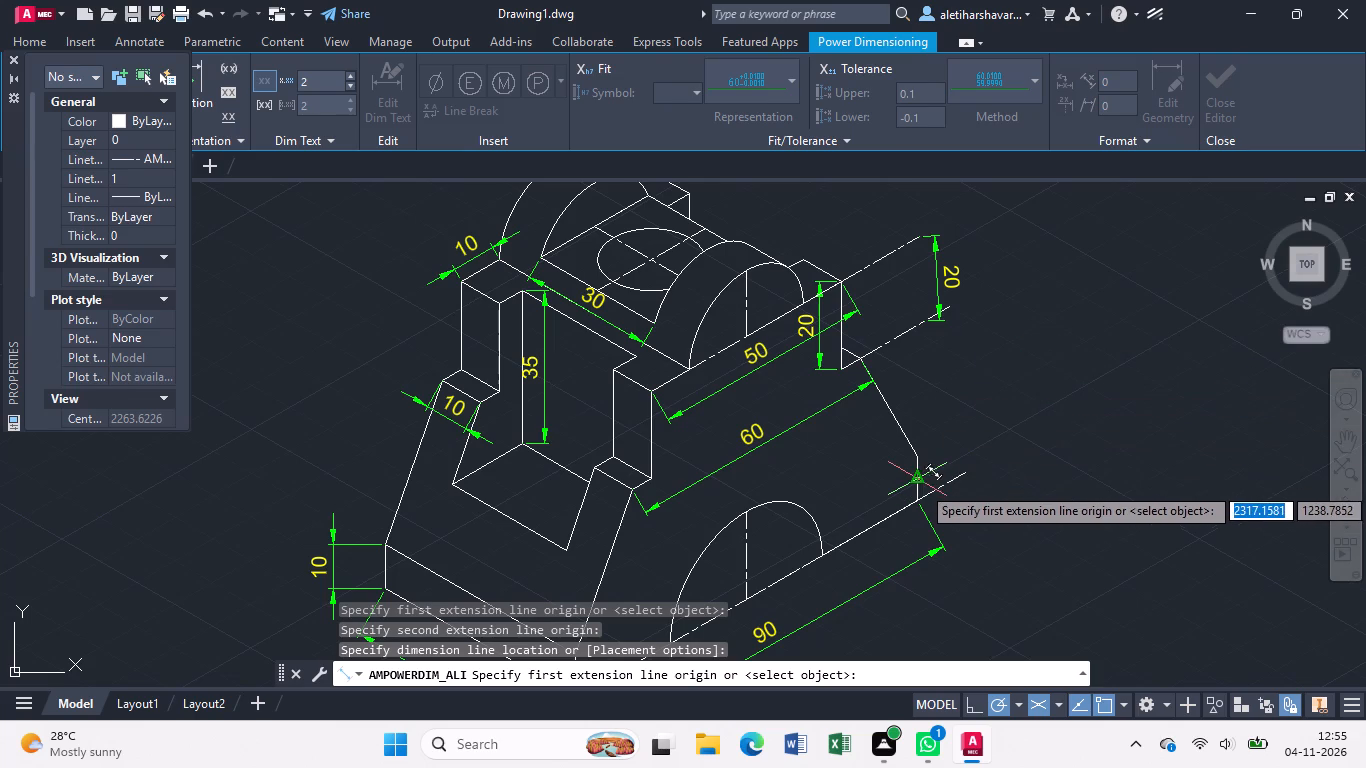
Add an aligned dimension between the base's bottom extension line and the ledge extension line, and override its text with 40.
{"action": "left_click", "coordinate": [957, 479]}
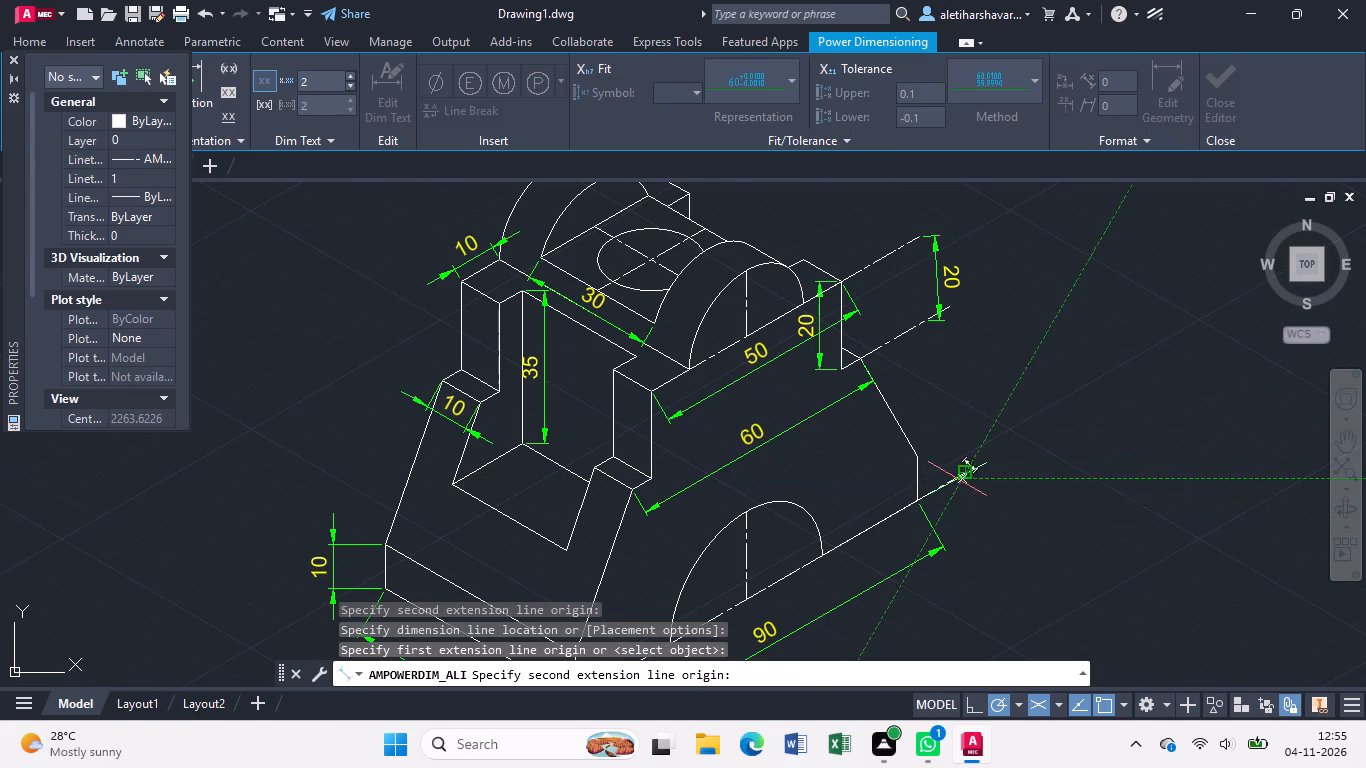
{"action": "left_click", "coordinate": [946, 303]}
{"action": "left_click", "coordinate": [953, 304]}
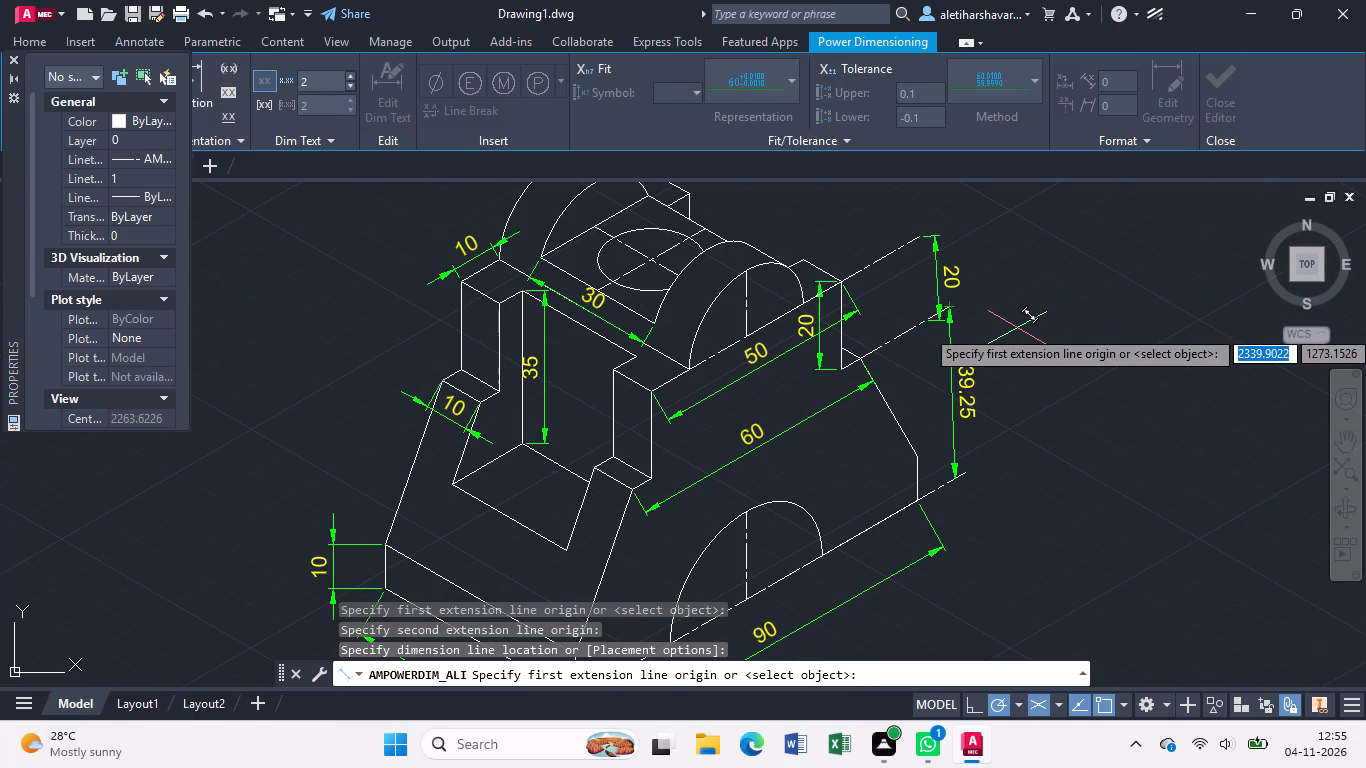
{"action": "key", "text": "Escape"}
{"action": "left_click", "coordinate": [970, 396]}
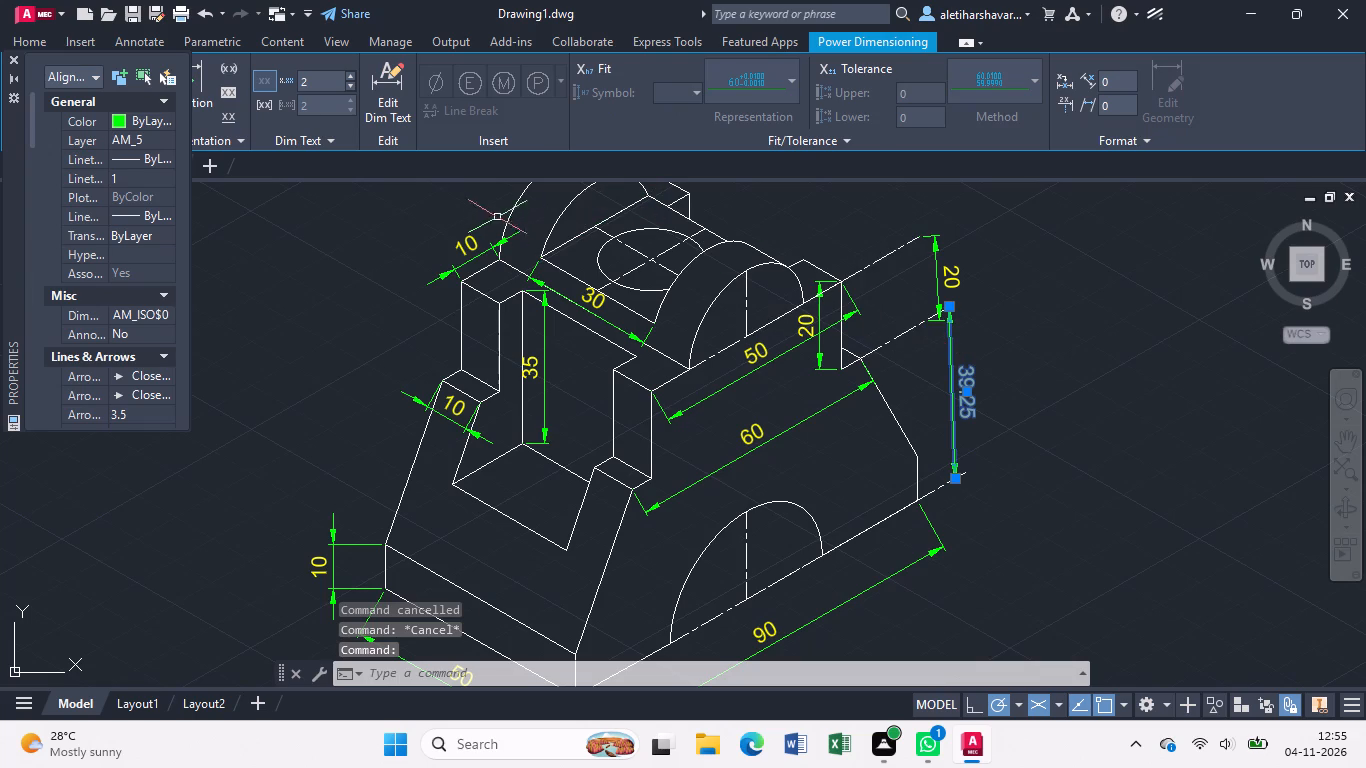
{"action": "left_click", "coordinate": [374, 84]}
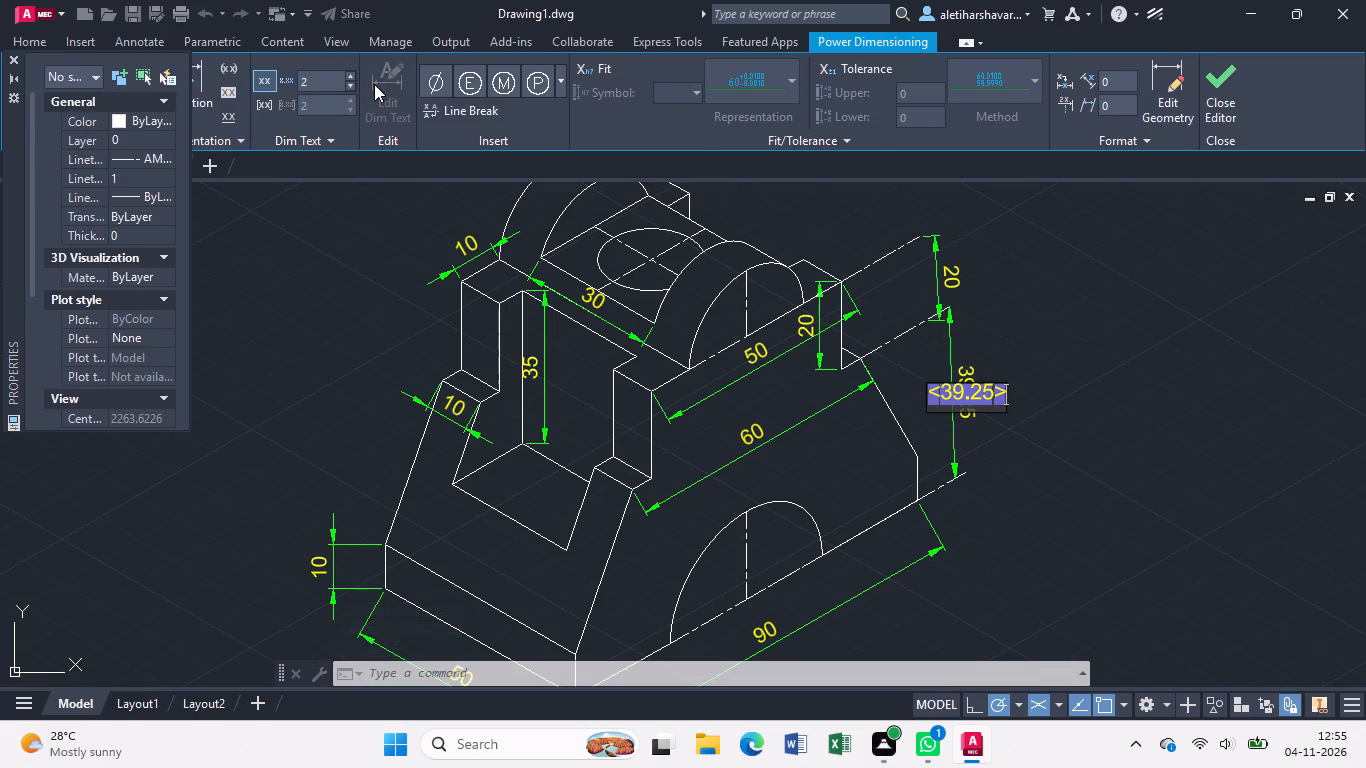
{"action": "key", "text": "BackSpace"}
{"action": "type", "text": "40"}
{"action": "key", "text": "Return"}
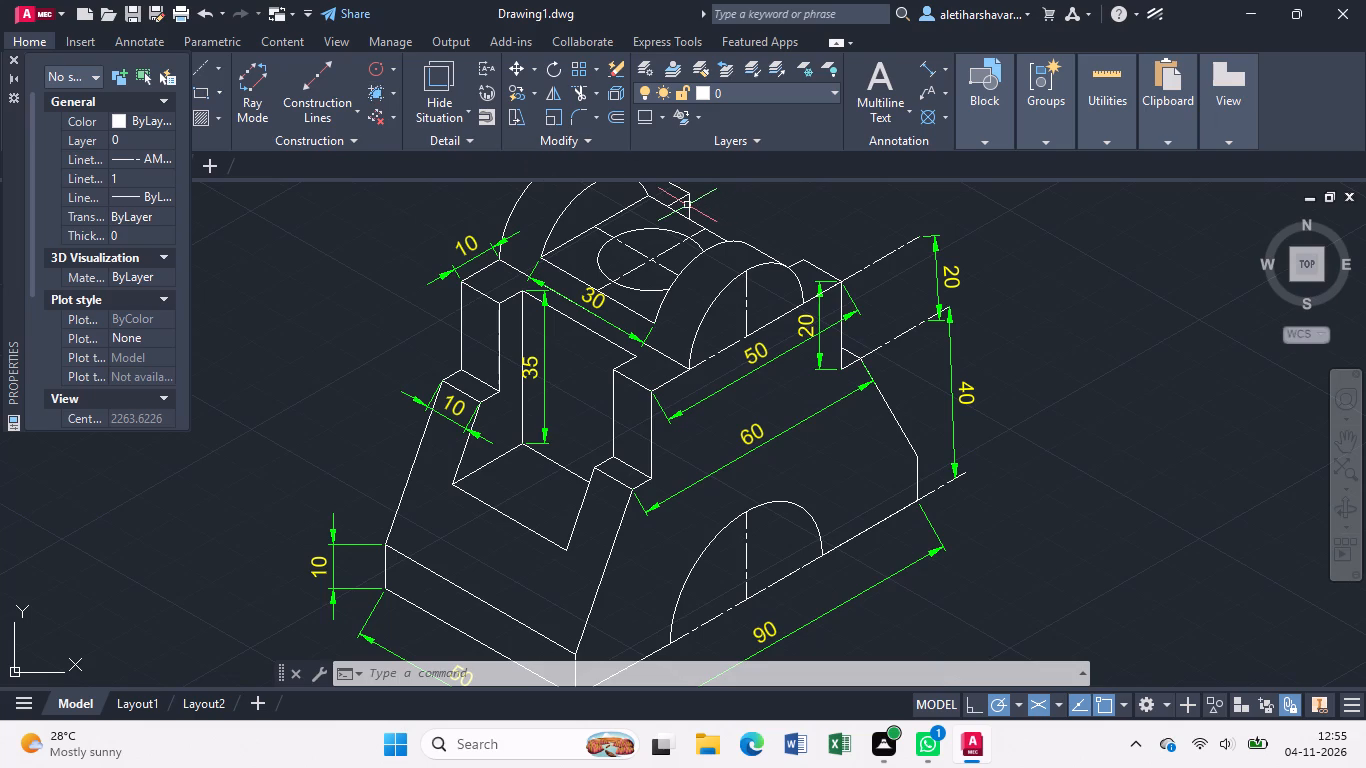
{"action": "key", "text": "Escape"}
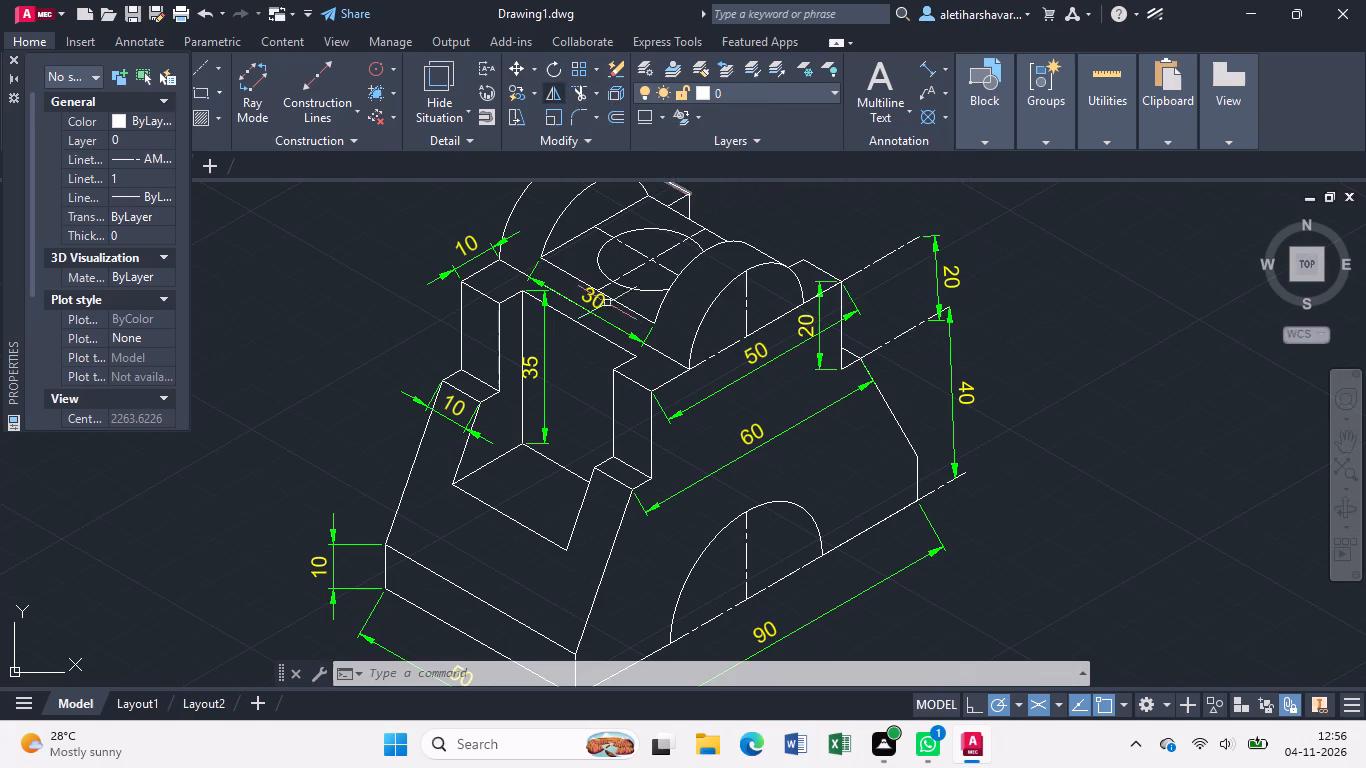
Add an aligned dimension below the recess floor's front edge and override its text with 30.
{"action": "scroll", "coordinate": [629, 396], "scroll_direction": "down", "scroll_amount": 1}
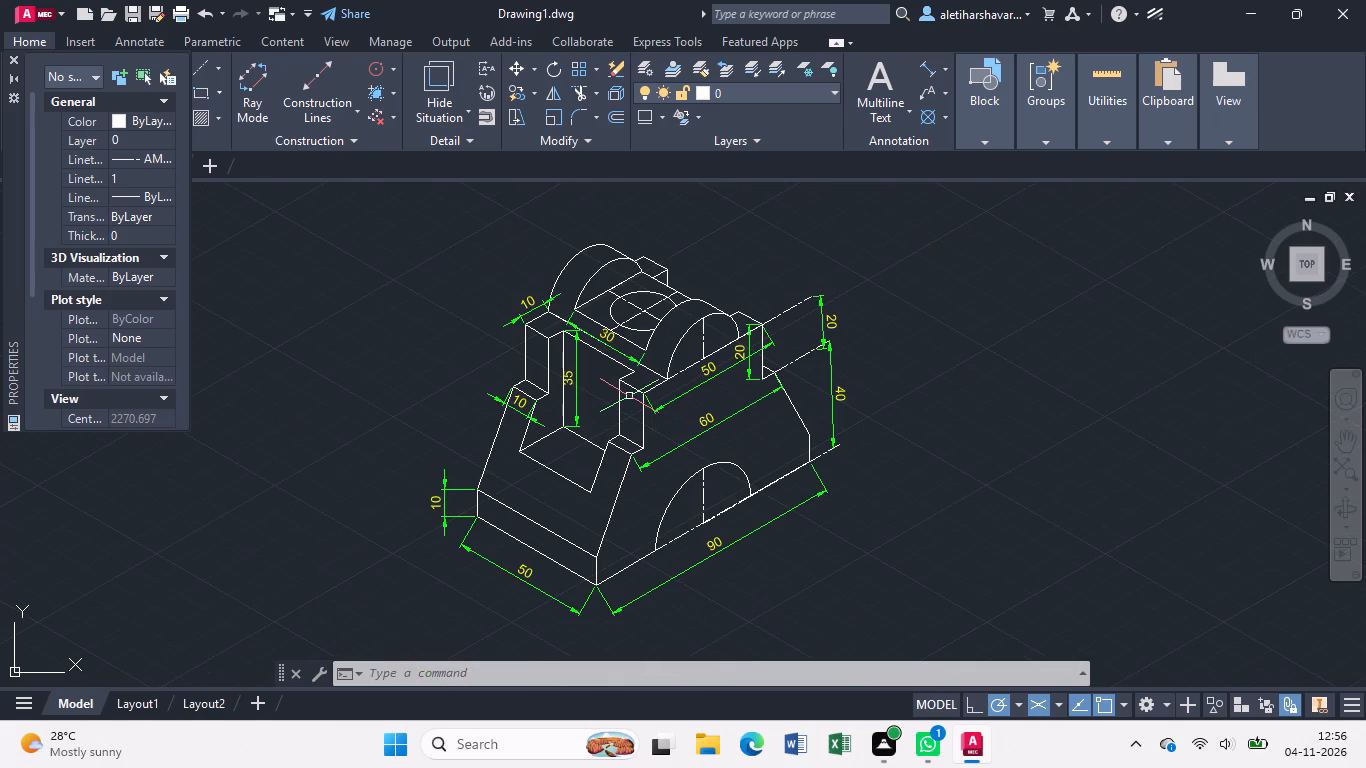
{"action": "scroll", "coordinate": [560, 441], "scroll_direction": "up", "scroll_amount": 1}
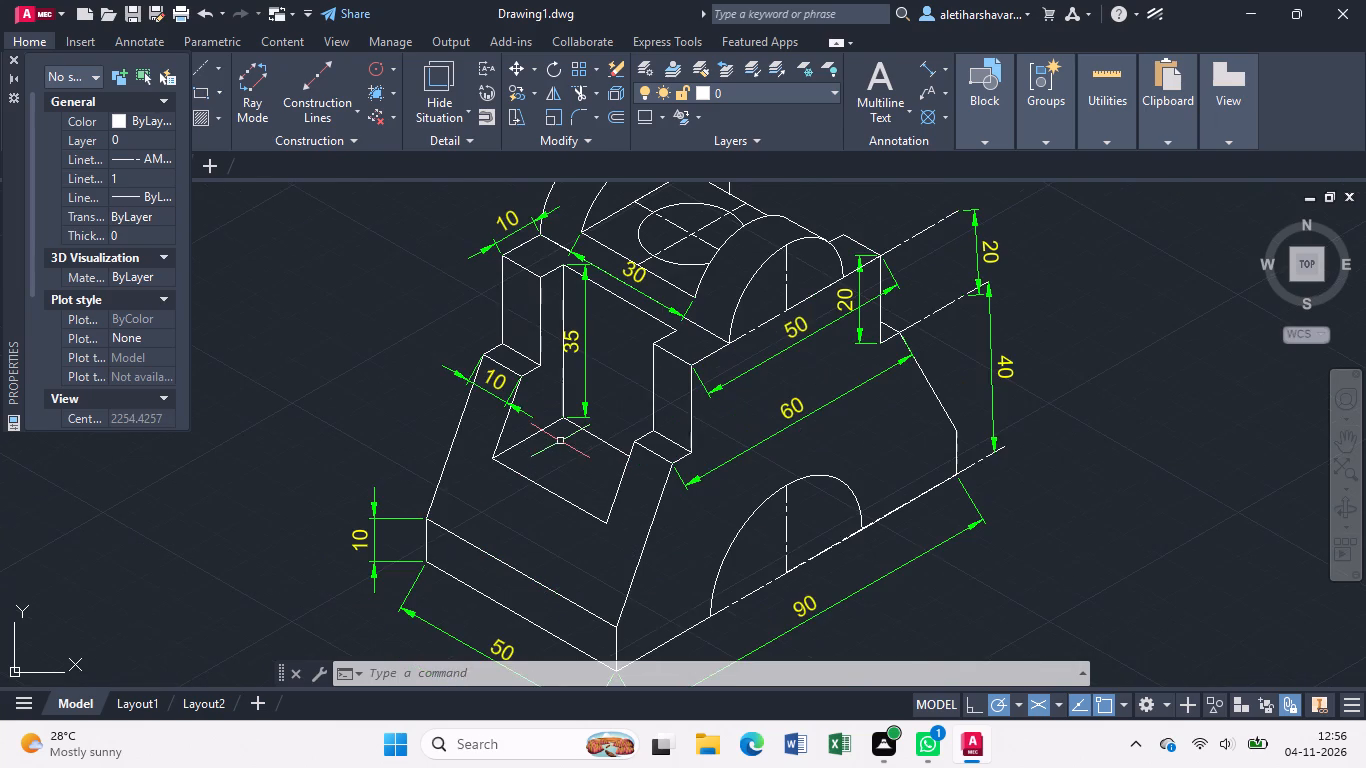
{"action": "left_click", "coordinate": [923, 72]}
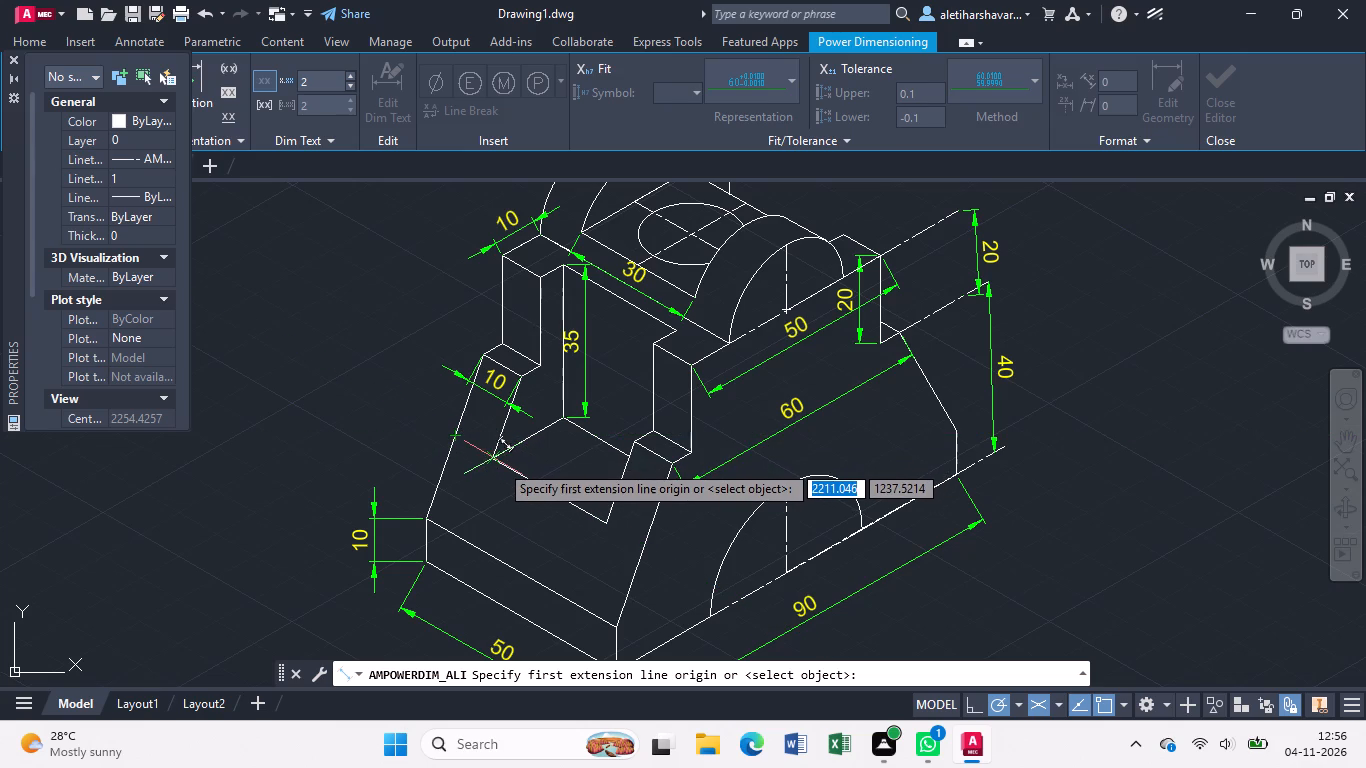
{"action": "left_click", "coordinate": [499, 462]}
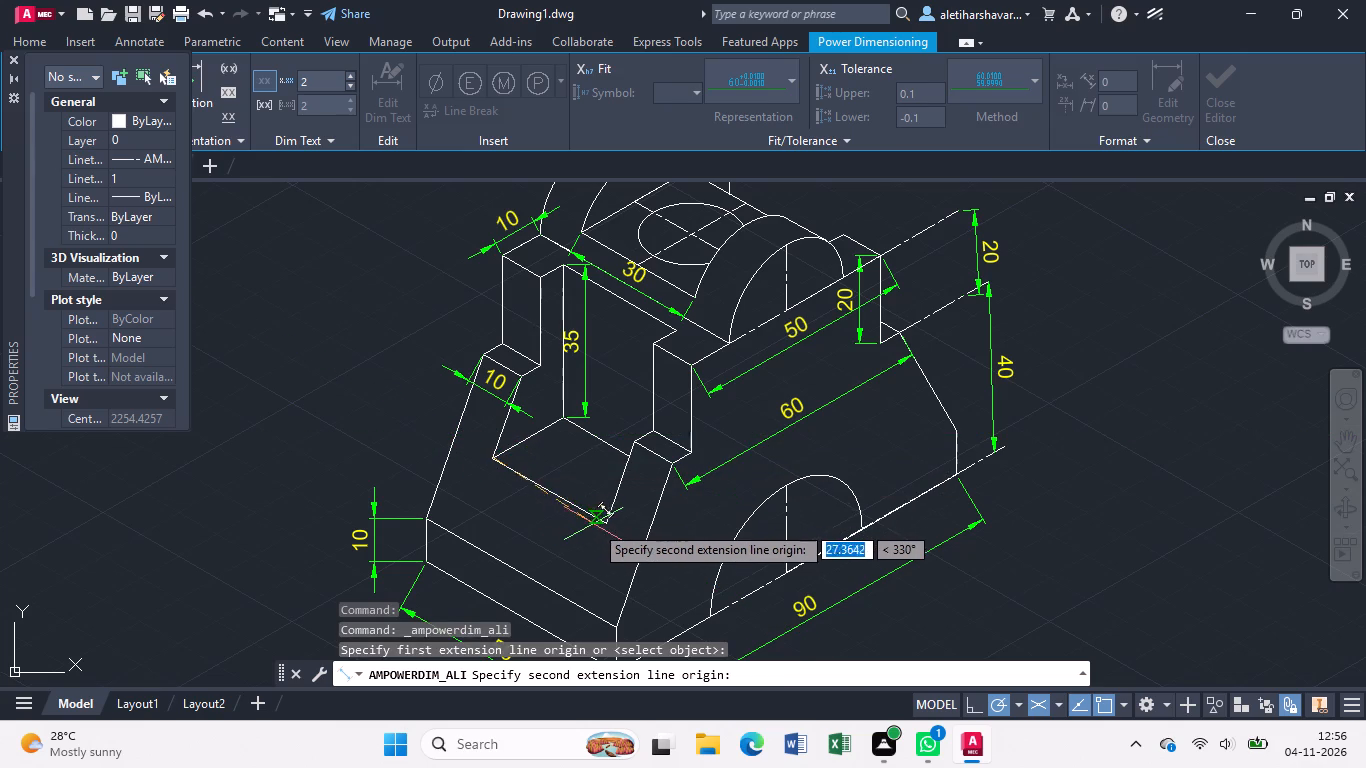
{"action": "left_click", "coordinate": [604, 524]}
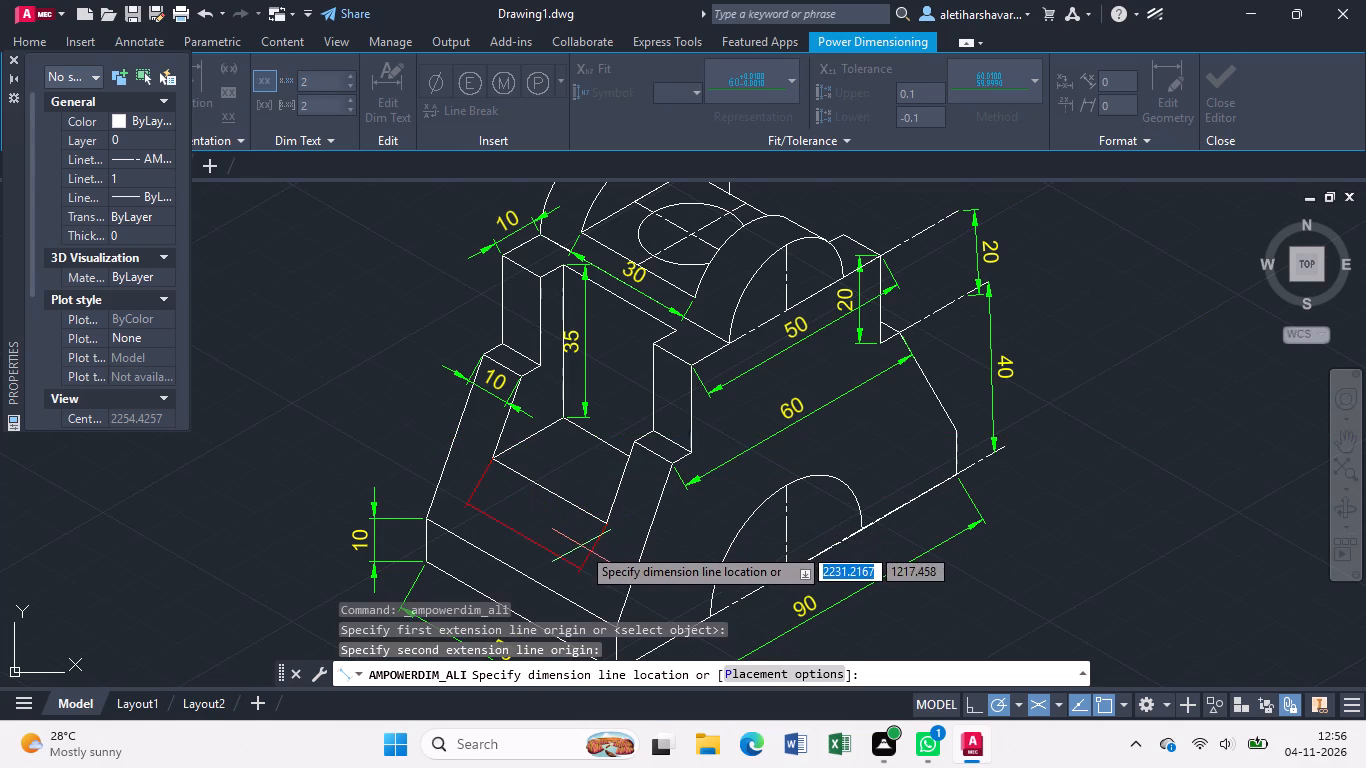
{"action": "left_click", "coordinate": [581, 546]}
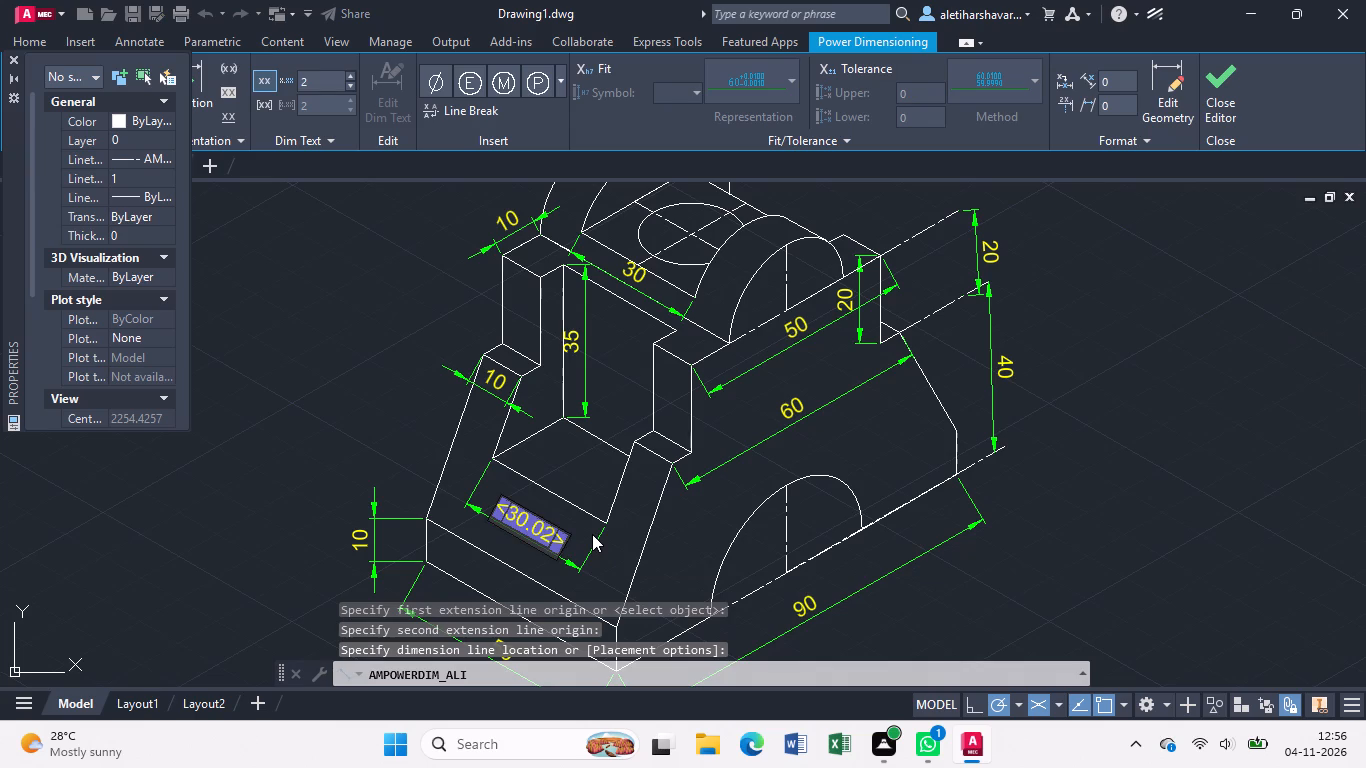
{"action": "key", "text": "BackSpace"}
{"action": "type", "text": "30"}
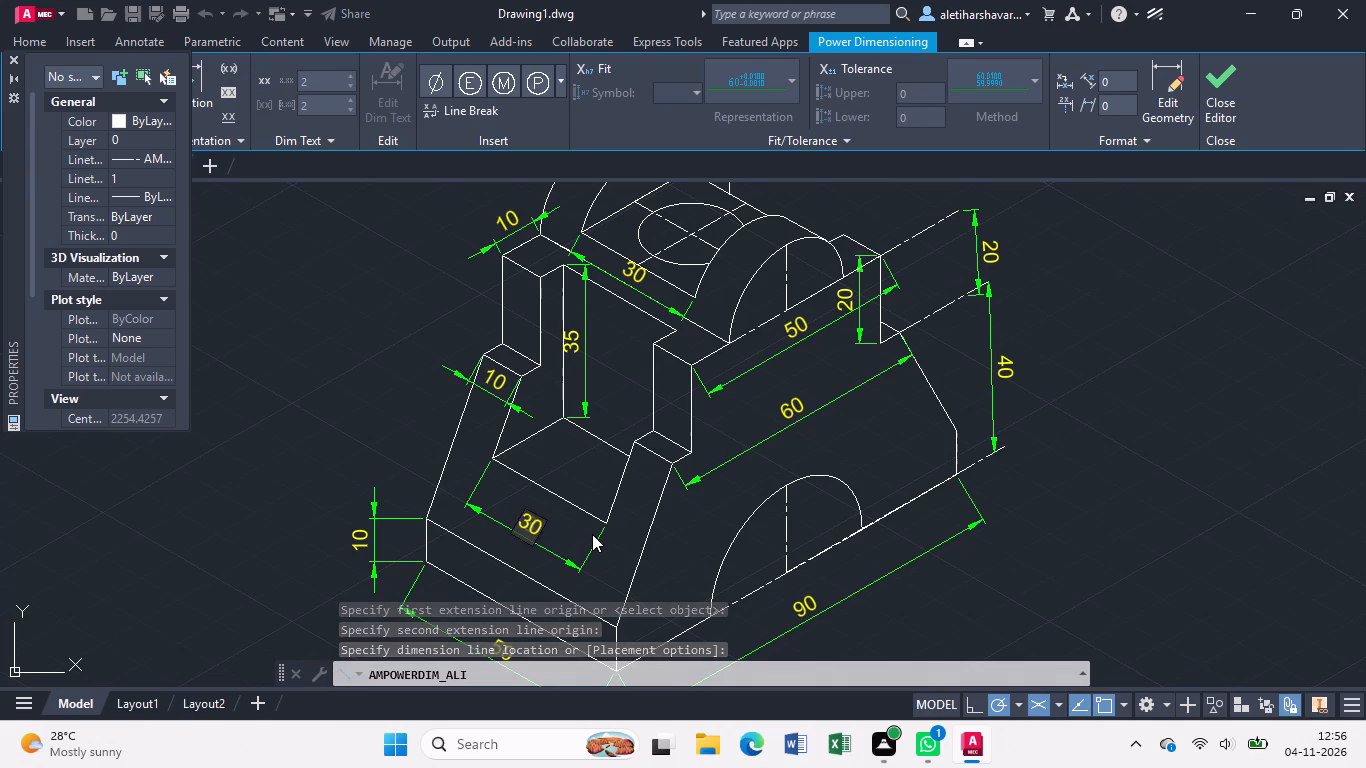
{"action": "key", "text": "Return"}
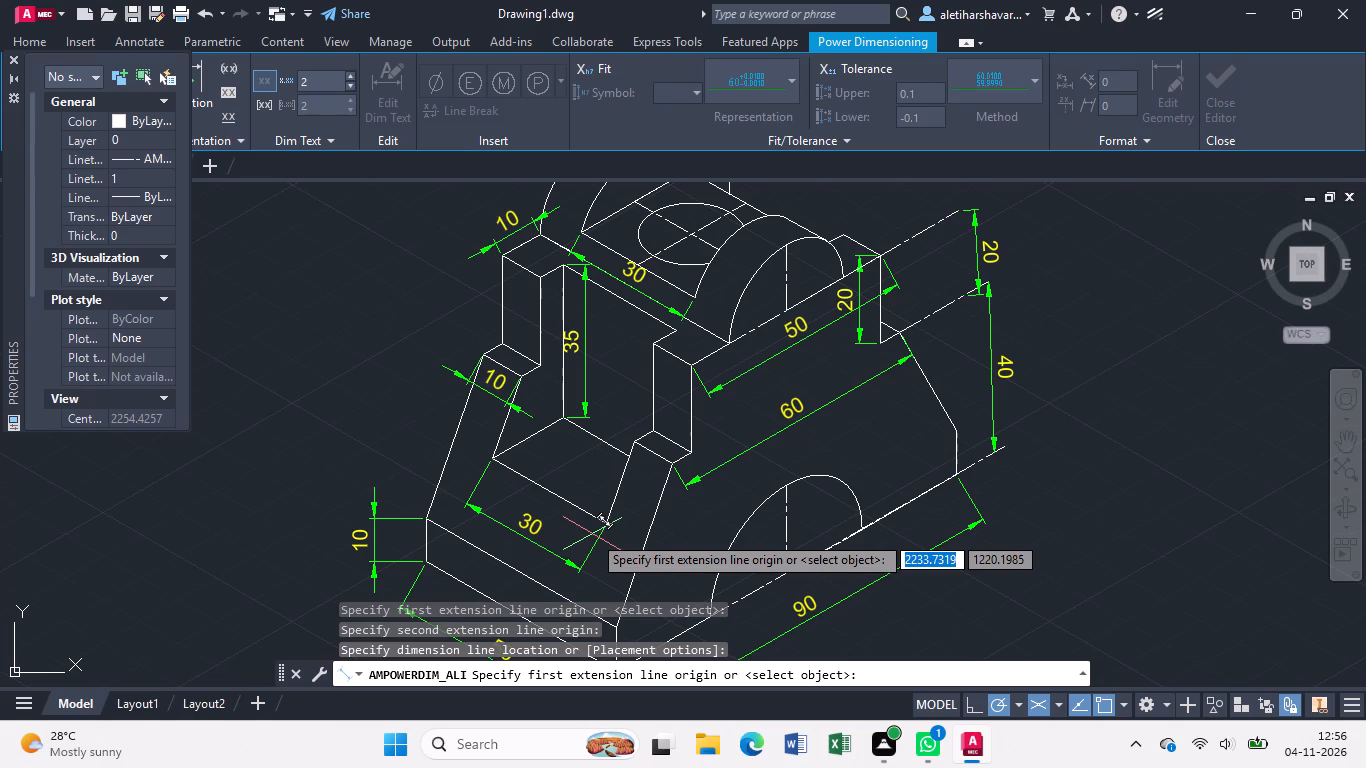
Set the current linetype back to ByLayer and close the object properties palette.
{"action": "left_click", "coordinate": [137, 156]}
{"action": "left_click", "coordinate": [164, 153]}
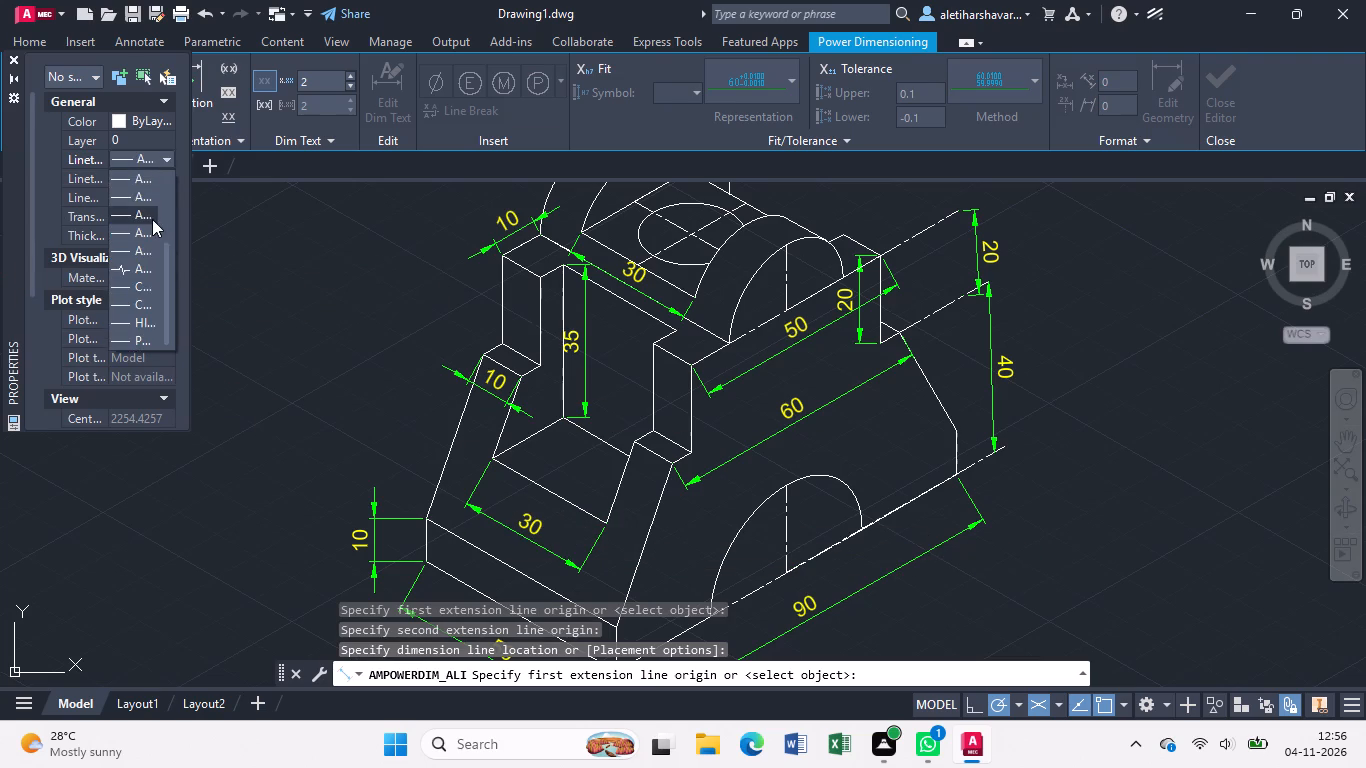
{"action": "scroll", "coordinate": [152, 219], "scroll_direction": "up", "scroll_amount": 8}
{"action": "left_click", "coordinate": [146, 181]}
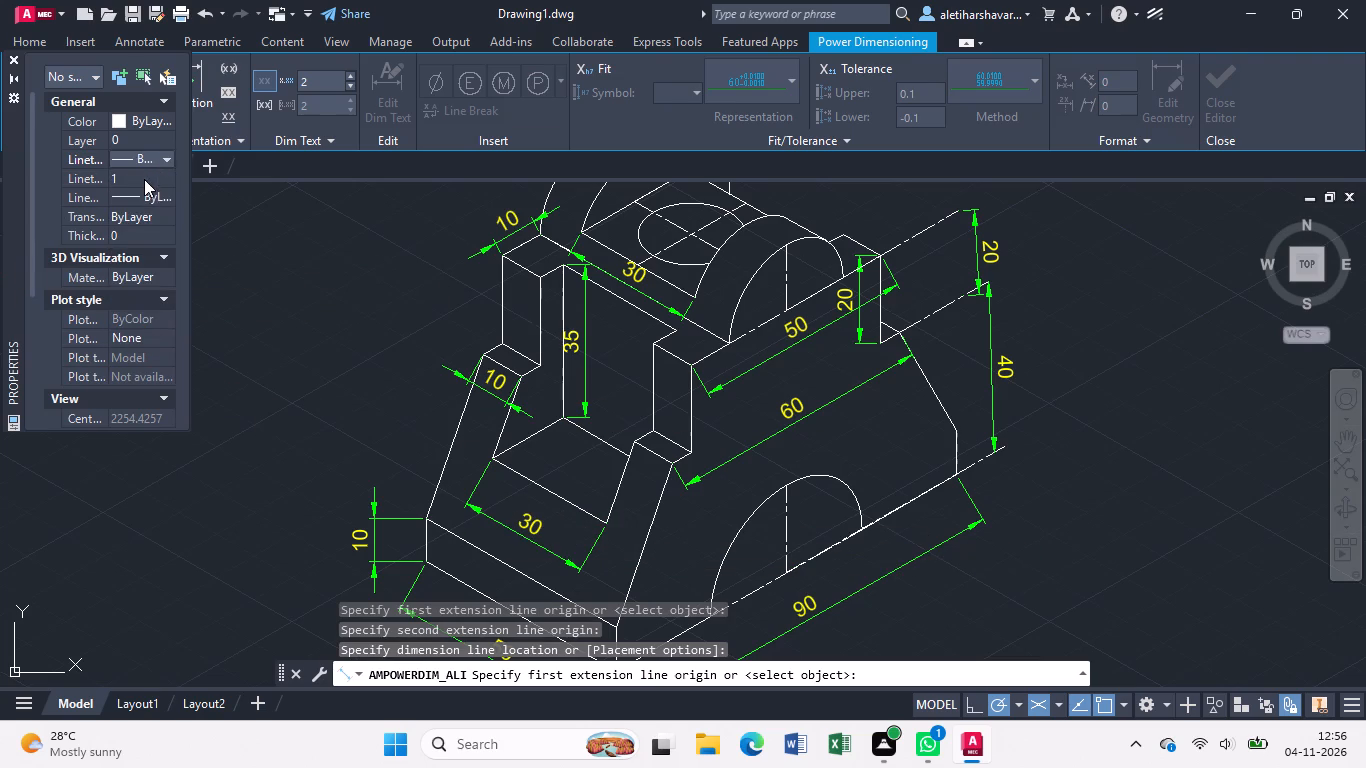
{"action": "left_click", "coordinate": [13, 59]}
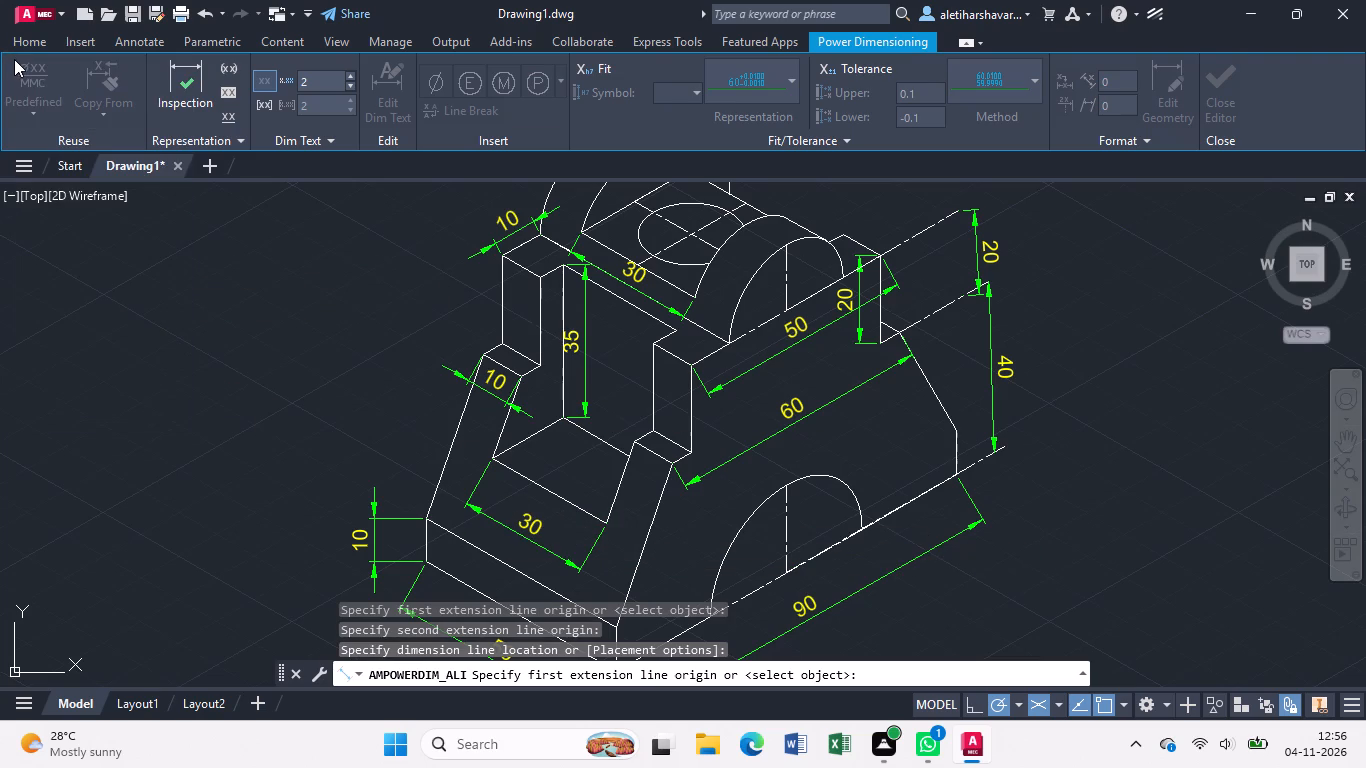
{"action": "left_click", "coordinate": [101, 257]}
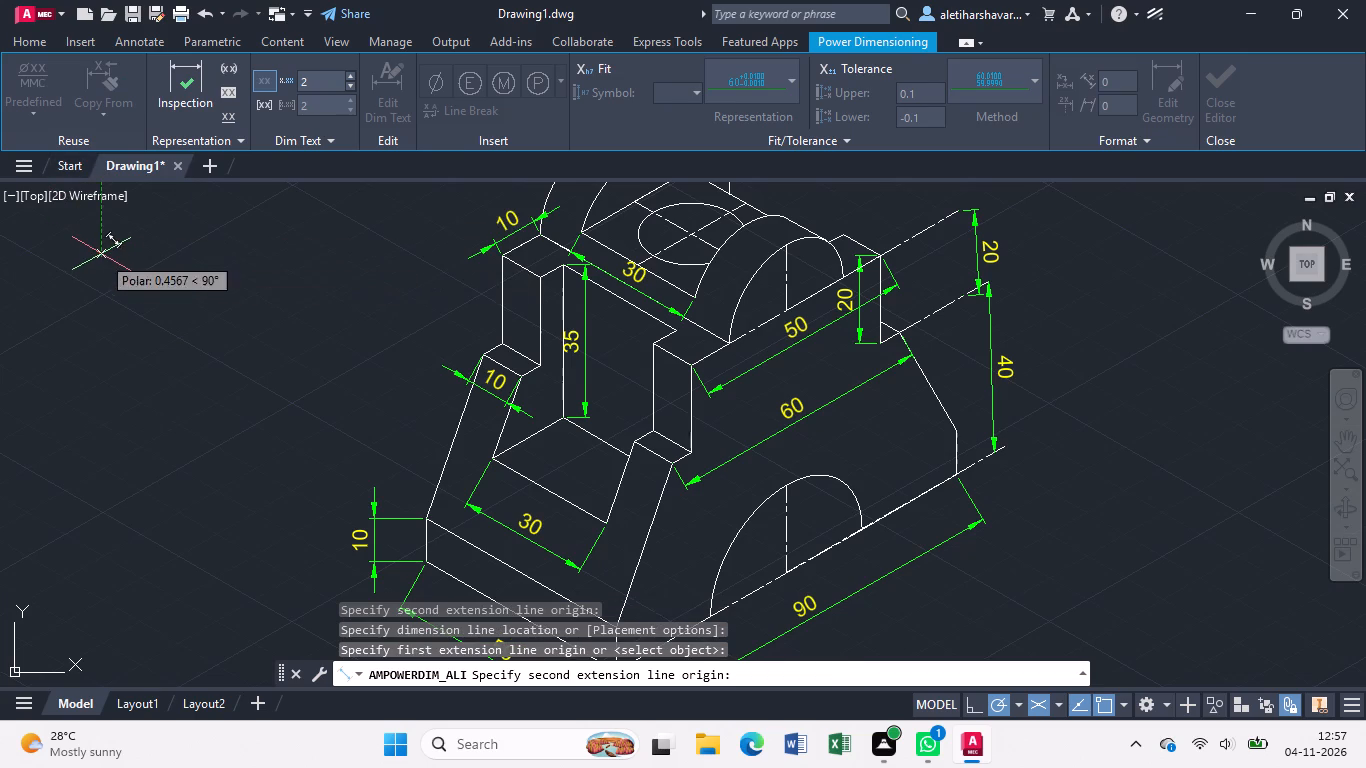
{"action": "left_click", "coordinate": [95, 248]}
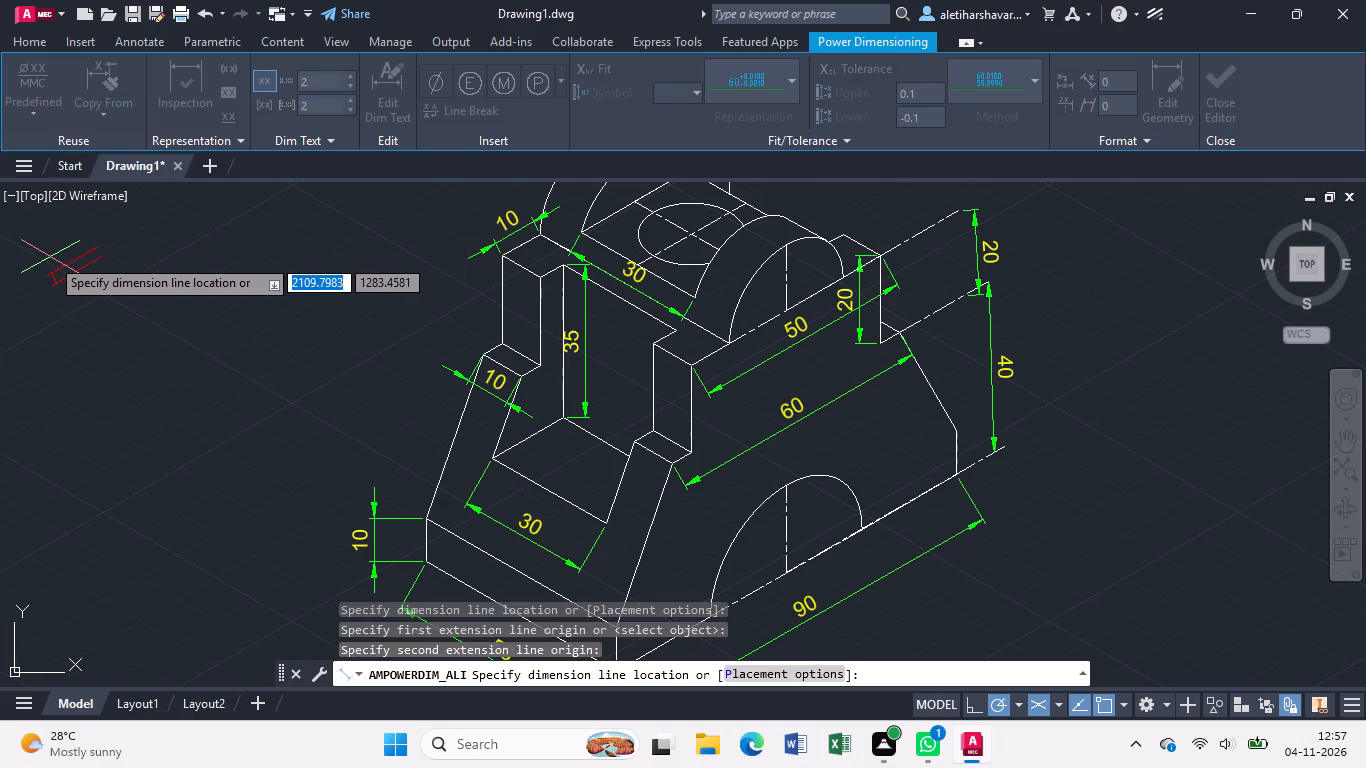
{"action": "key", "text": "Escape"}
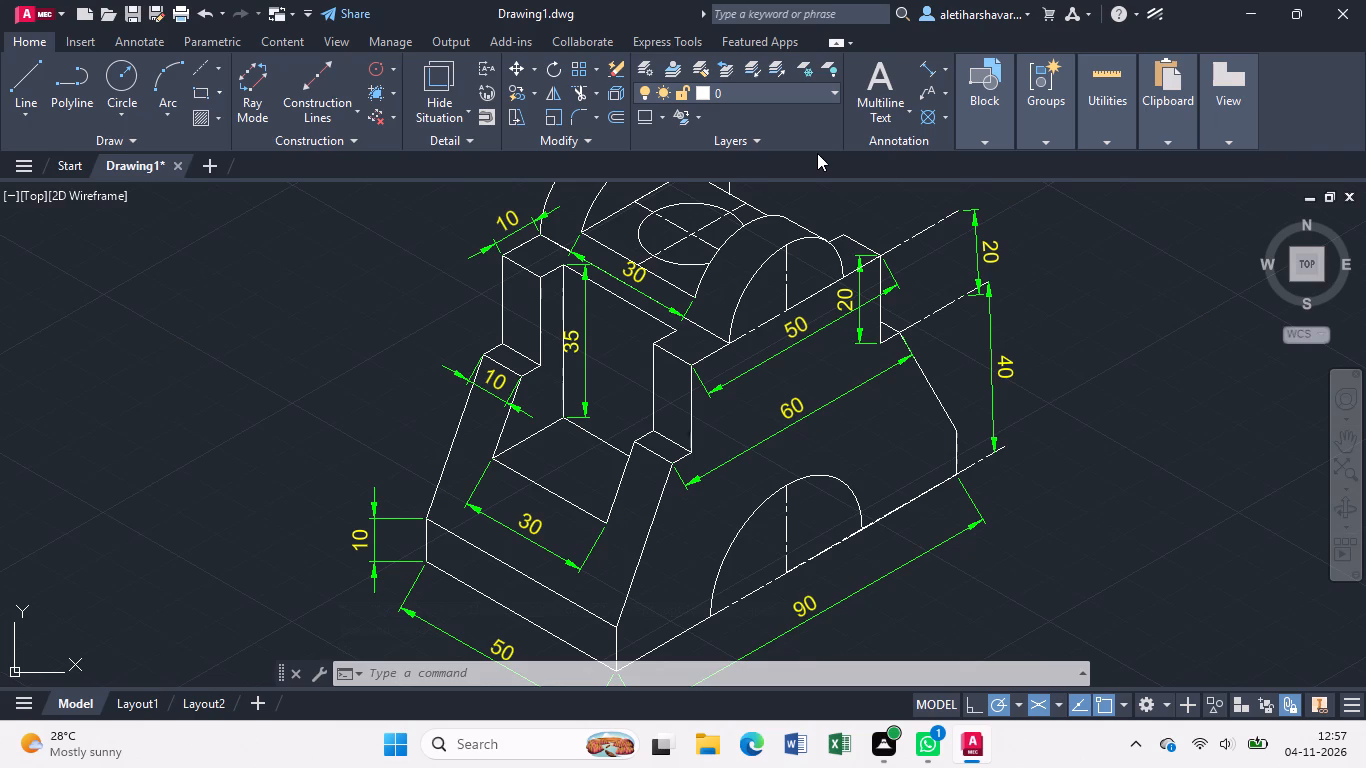
Annotate the front curve of the nearer upper arch with a multileader reading R15 in yellow text.
{"action": "scroll", "coordinate": [744, 285], "scroll_direction": "down", "scroll_amount": 1}
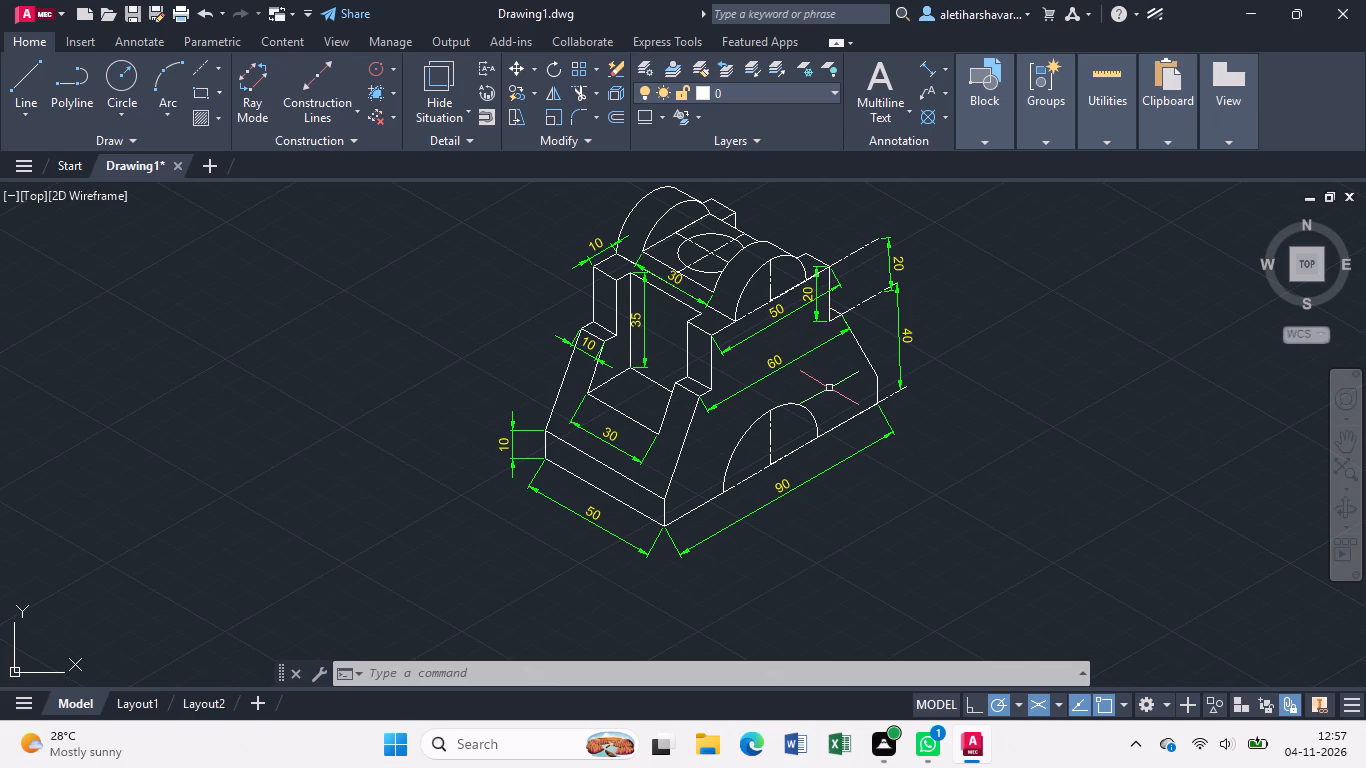
{"action": "scroll", "coordinate": [829, 389], "scroll_direction": "down", "scroll_amount": 1}
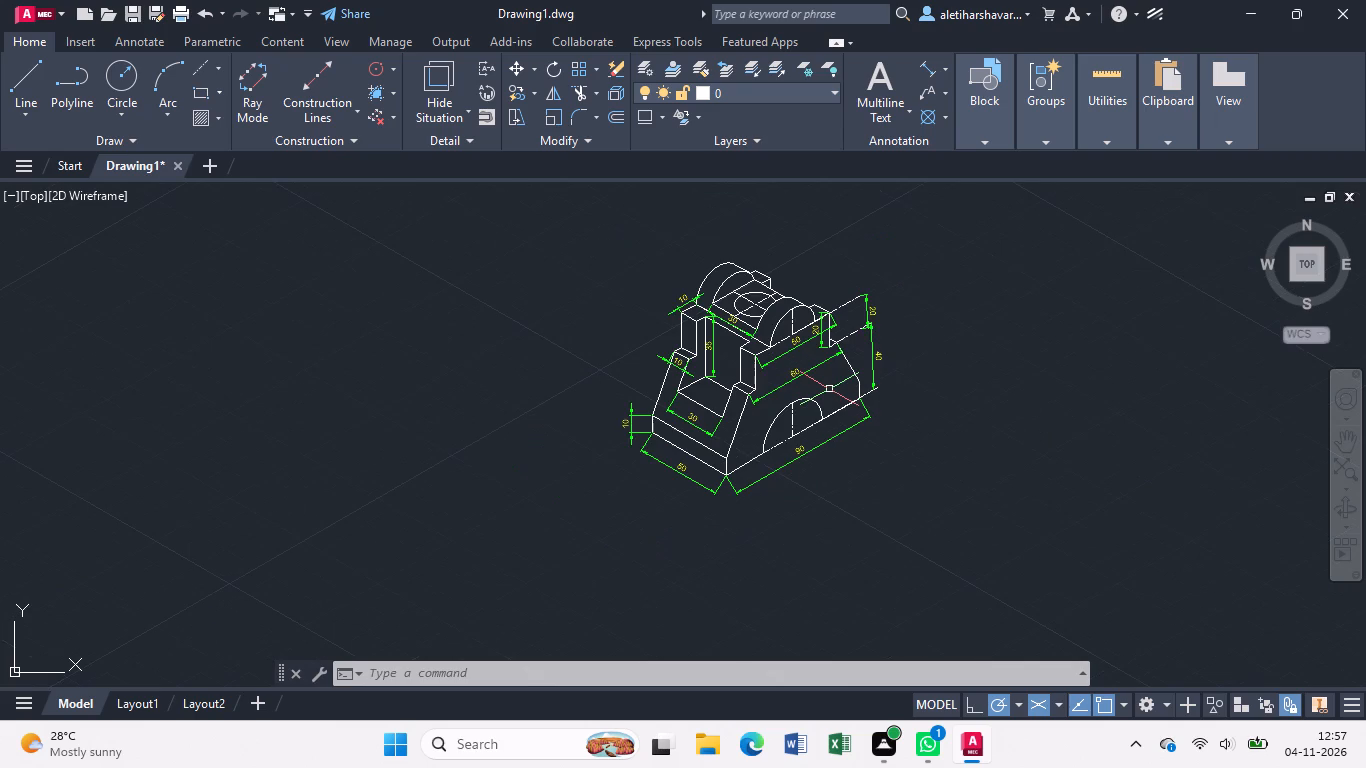
{"action": "middle_click_drag", "start_coordinate": [830, 391], "coordinate": [761, 439]}
{"action": "scroll", "coordinate": [736, 429], "scroll_direction": "up", "scroll_amount": 1}
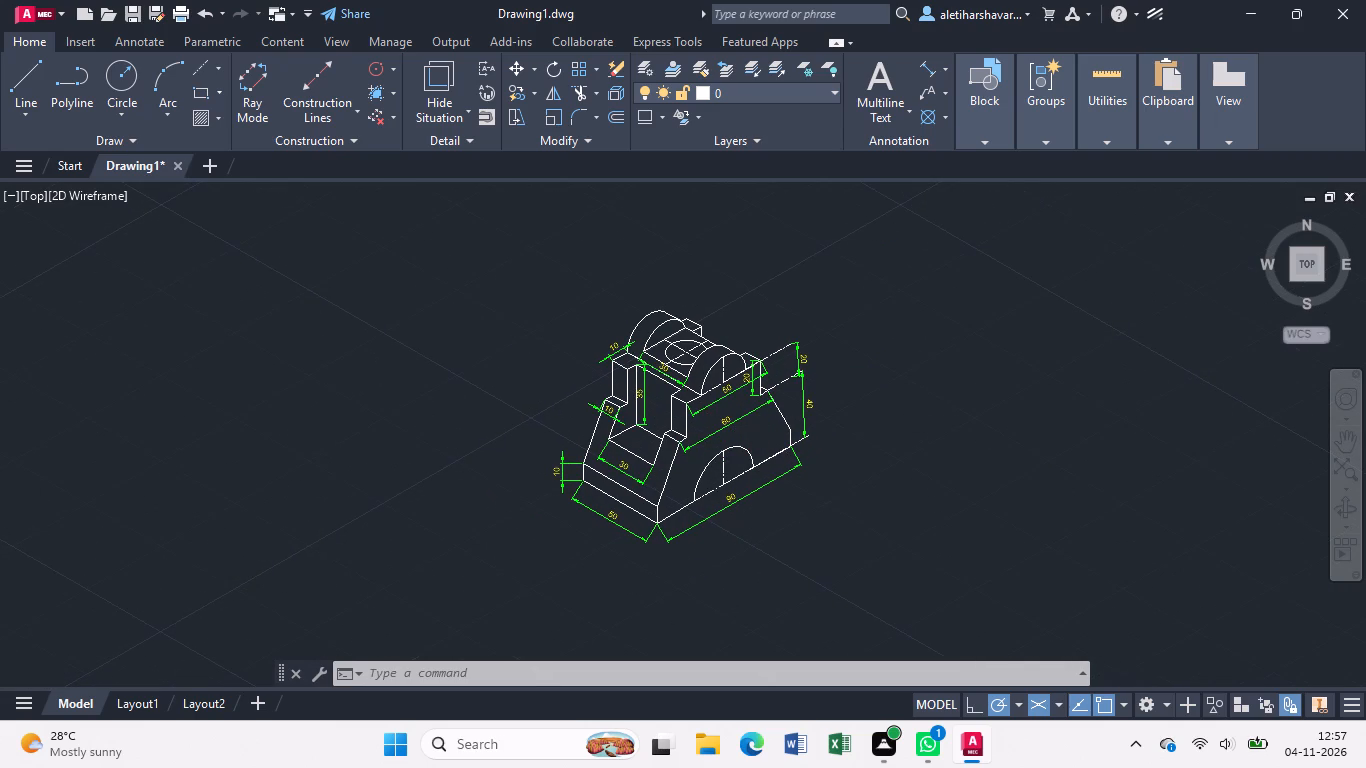
{"action": "type", "text": "ml"}
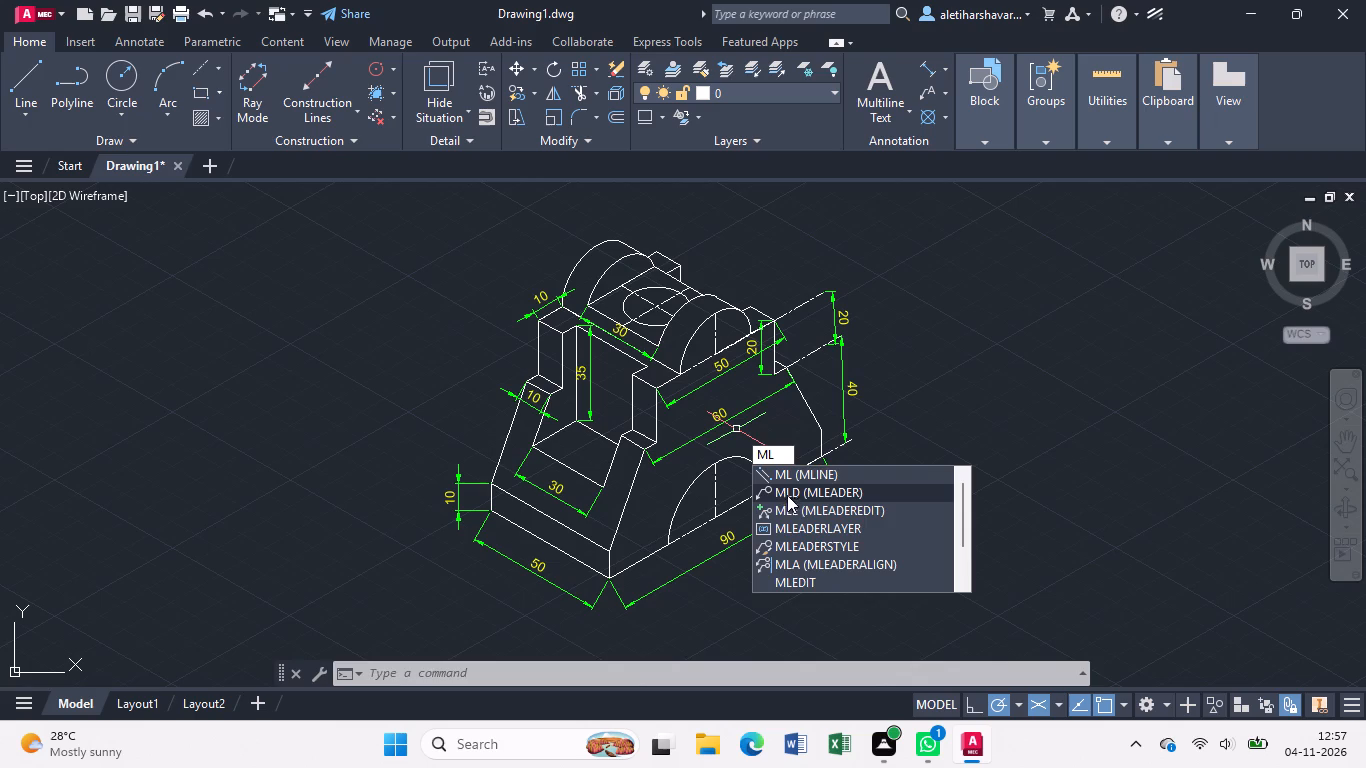
{"action": "left_click", "coordinate": [787, 491]}
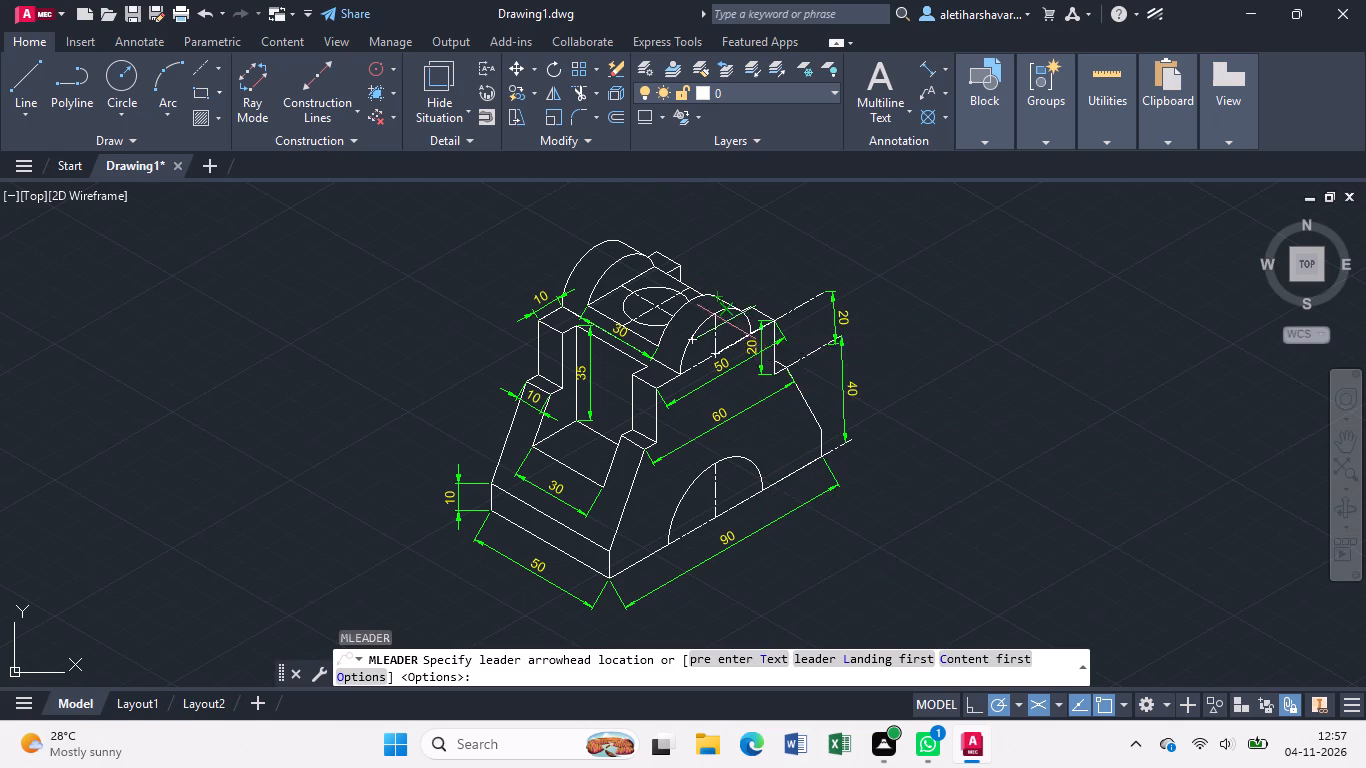
{"action": "left_click", "coordinate": [726, 312]}
{"action": "left_click", "coordinate": [752, 252]}
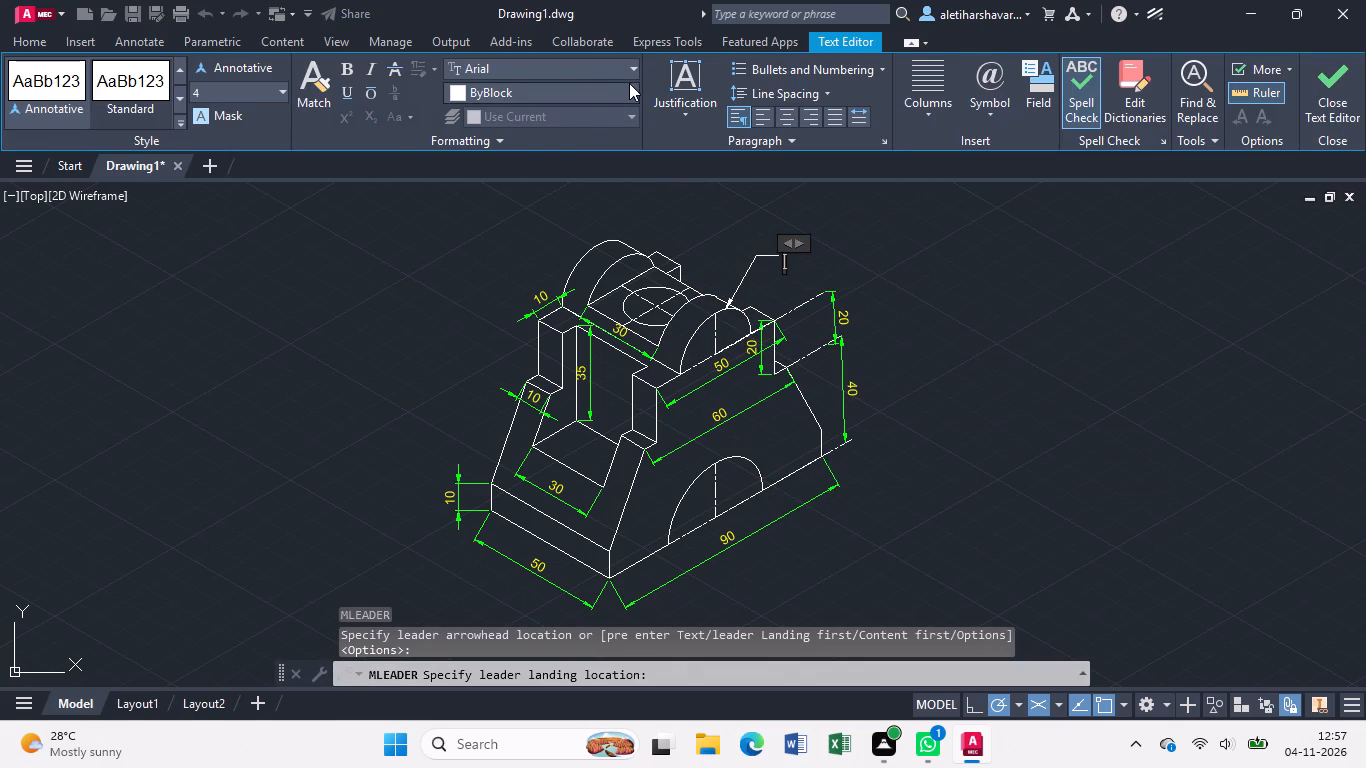
{"action": "left_click", "coordinate": [630, 83]}
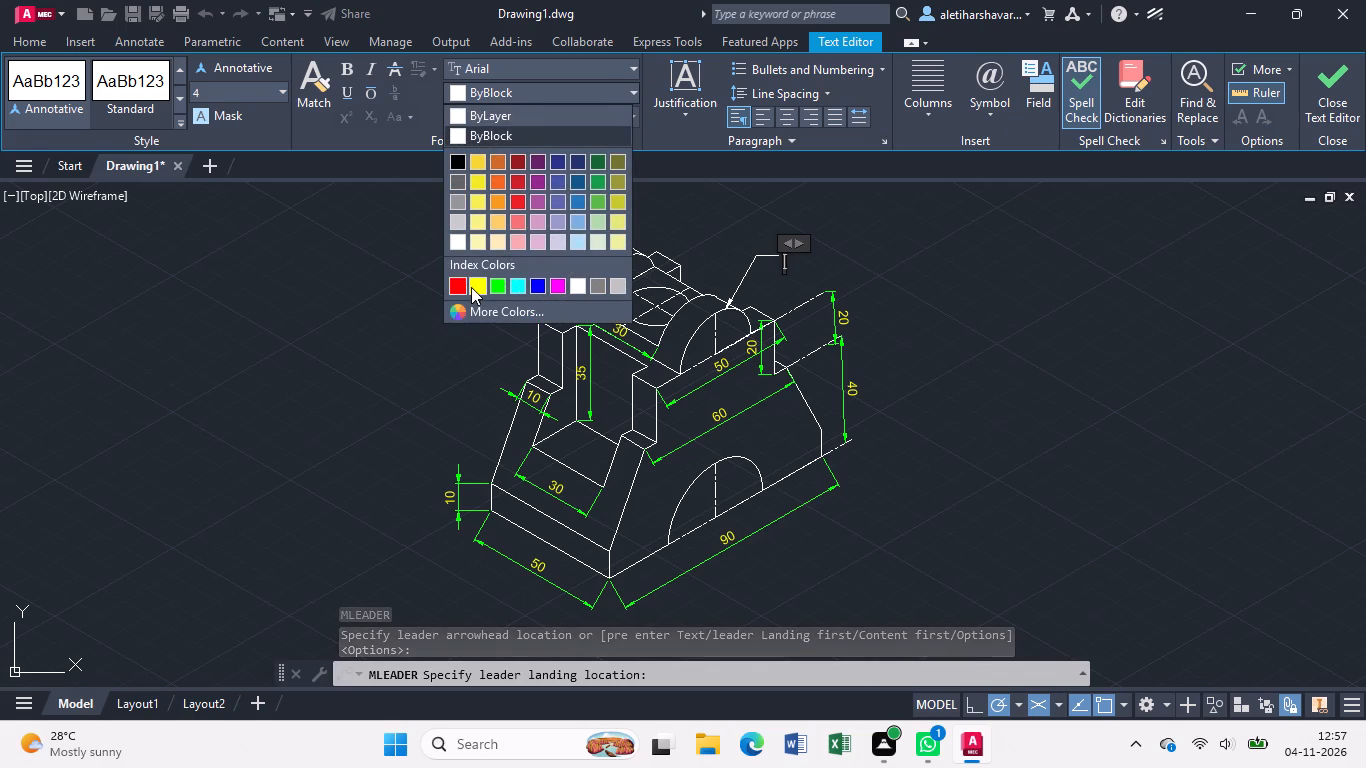
{"action": "left_click", "coordinate": [471, 287]}
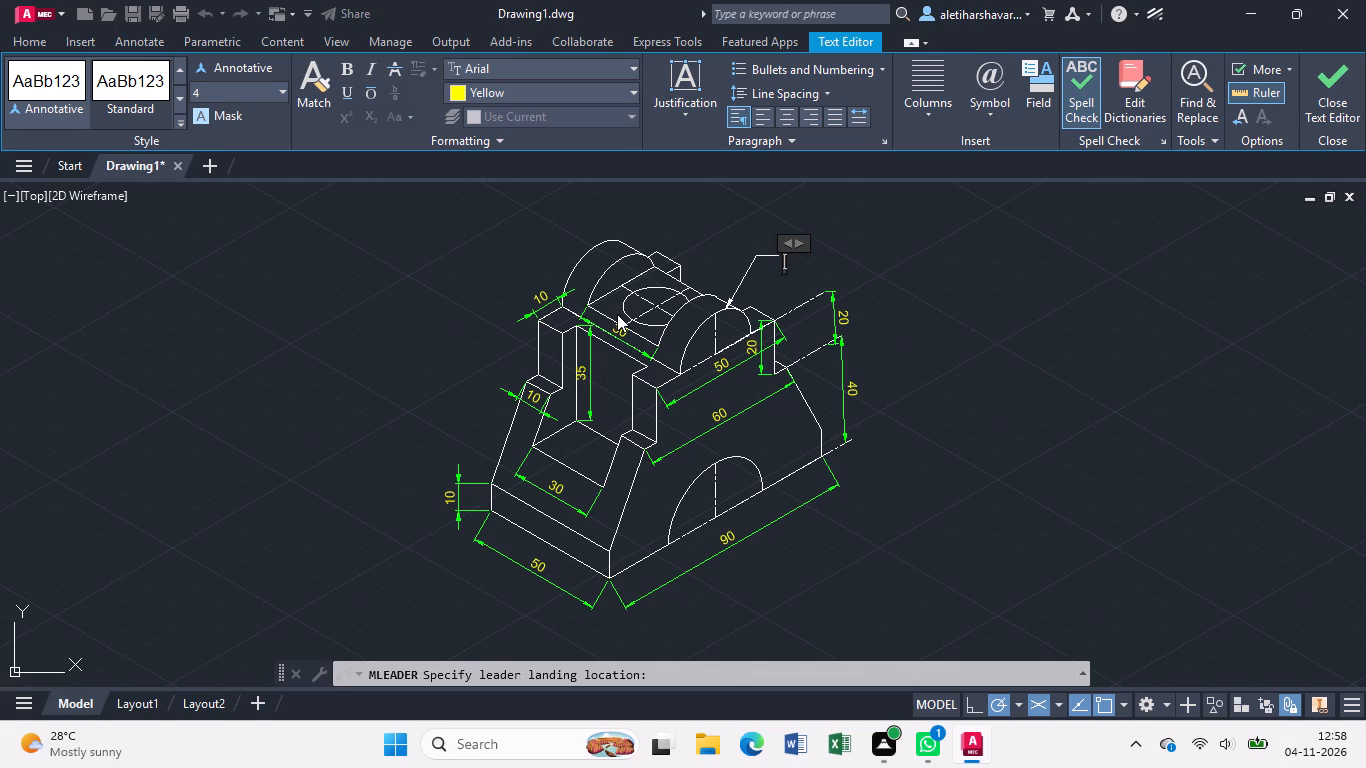
{"action": "key", "text": "shift+r"}
{"action": "key", "text": "1"}
{"action": "key", "text": "5"}
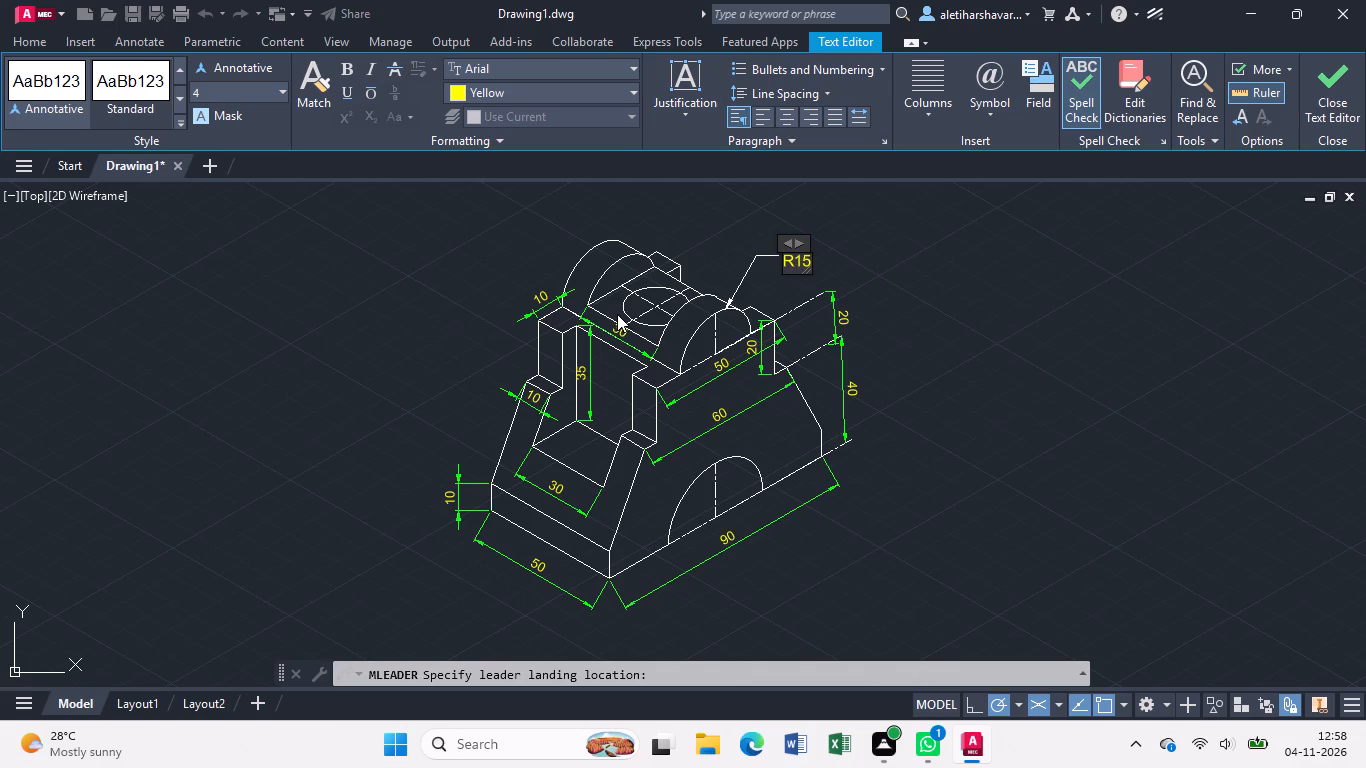
{"action": "left_click", "coordinate": [617, 314]}
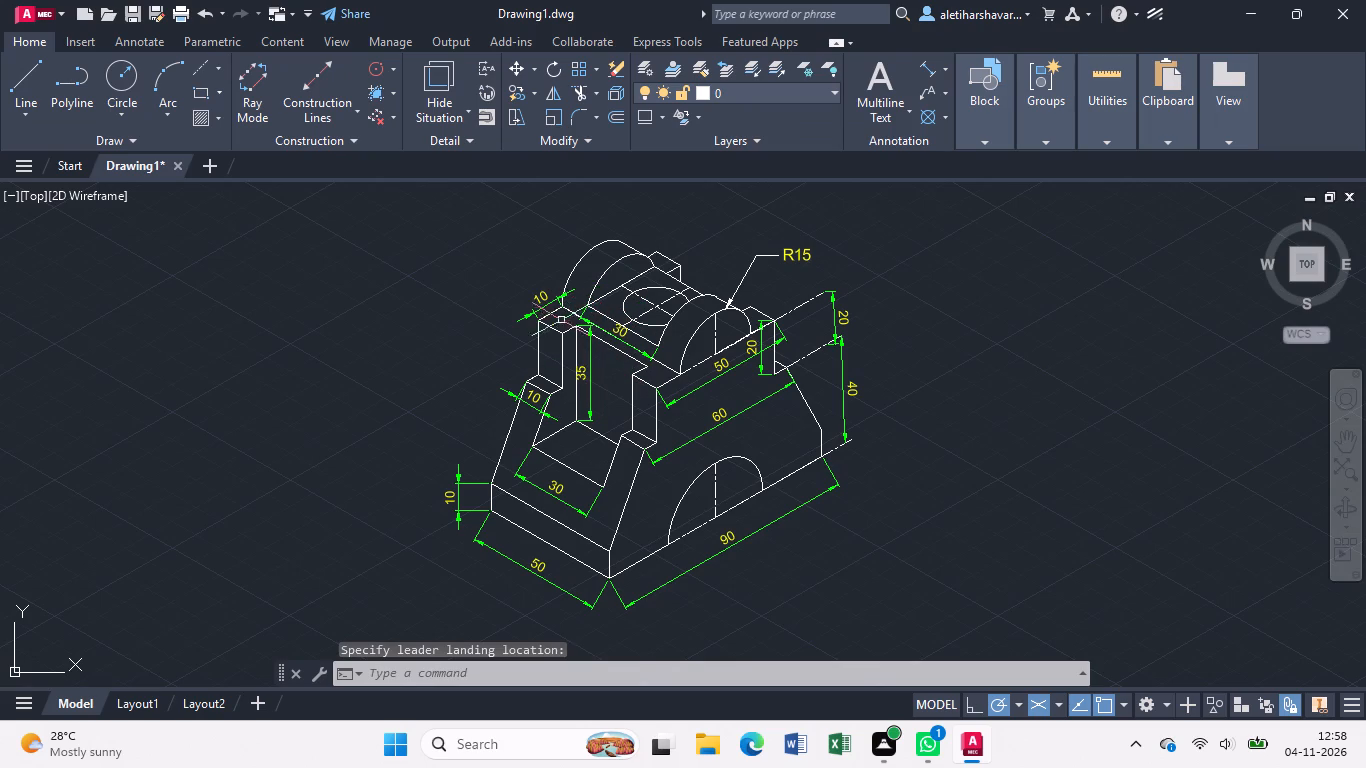
Start an aligned dimension from a point on the nearer upper arch.
{"action": "left_click", "coordinate": [924, 69]}
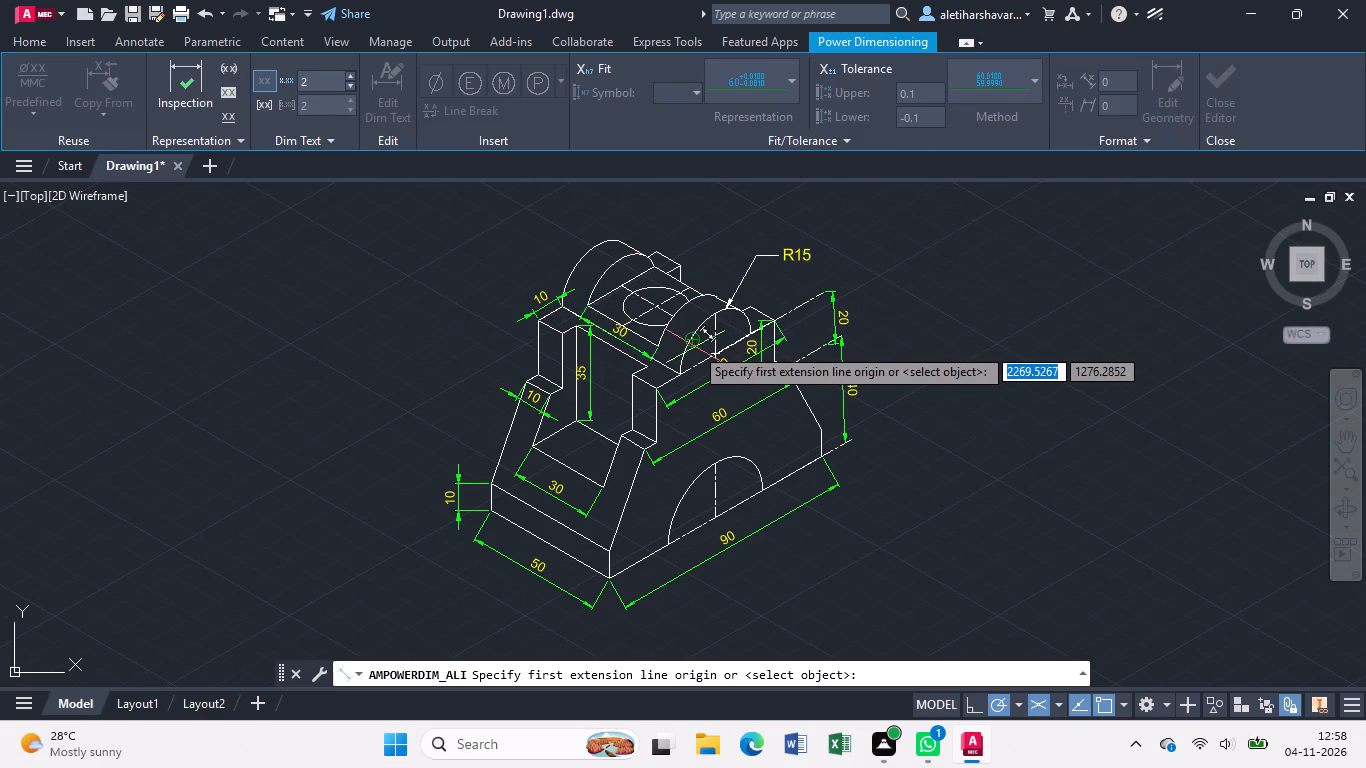
{"action": "left_click", "coordinate": [693, 346]}
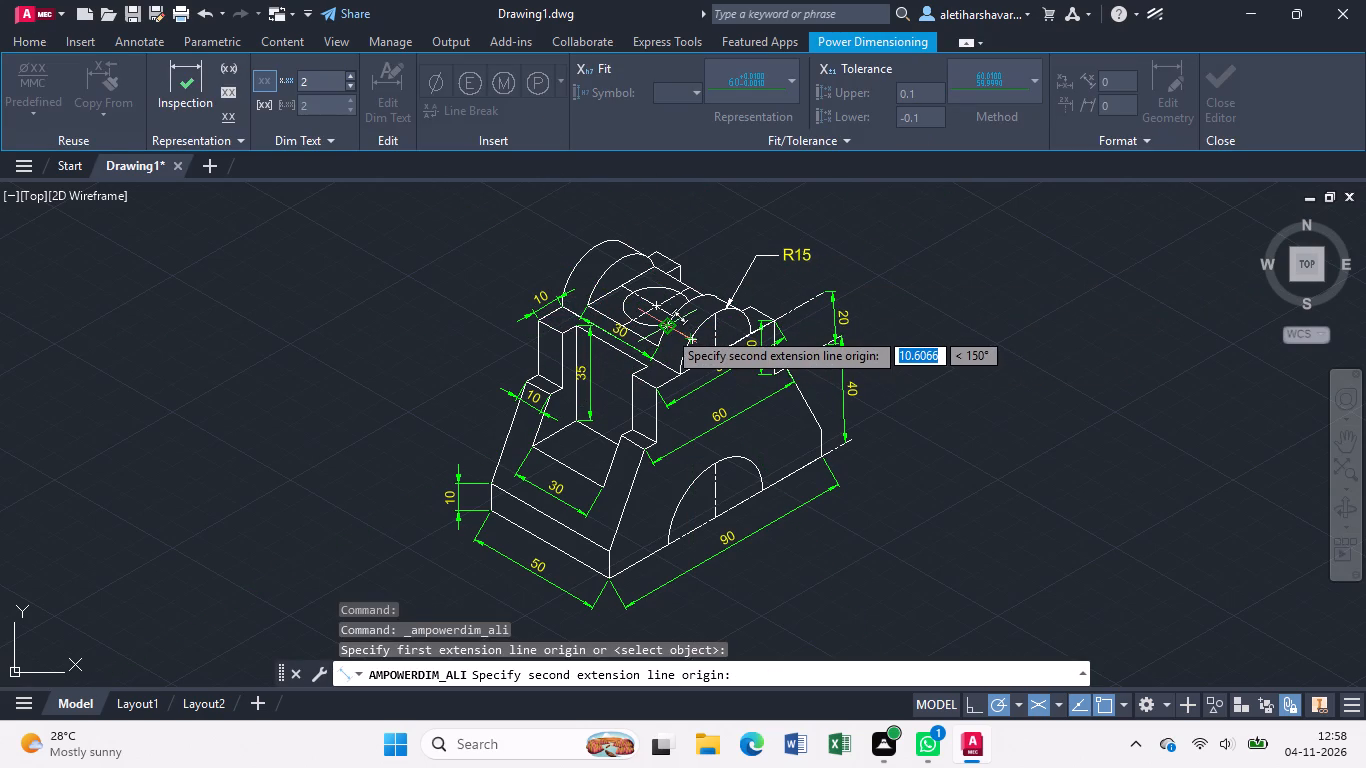
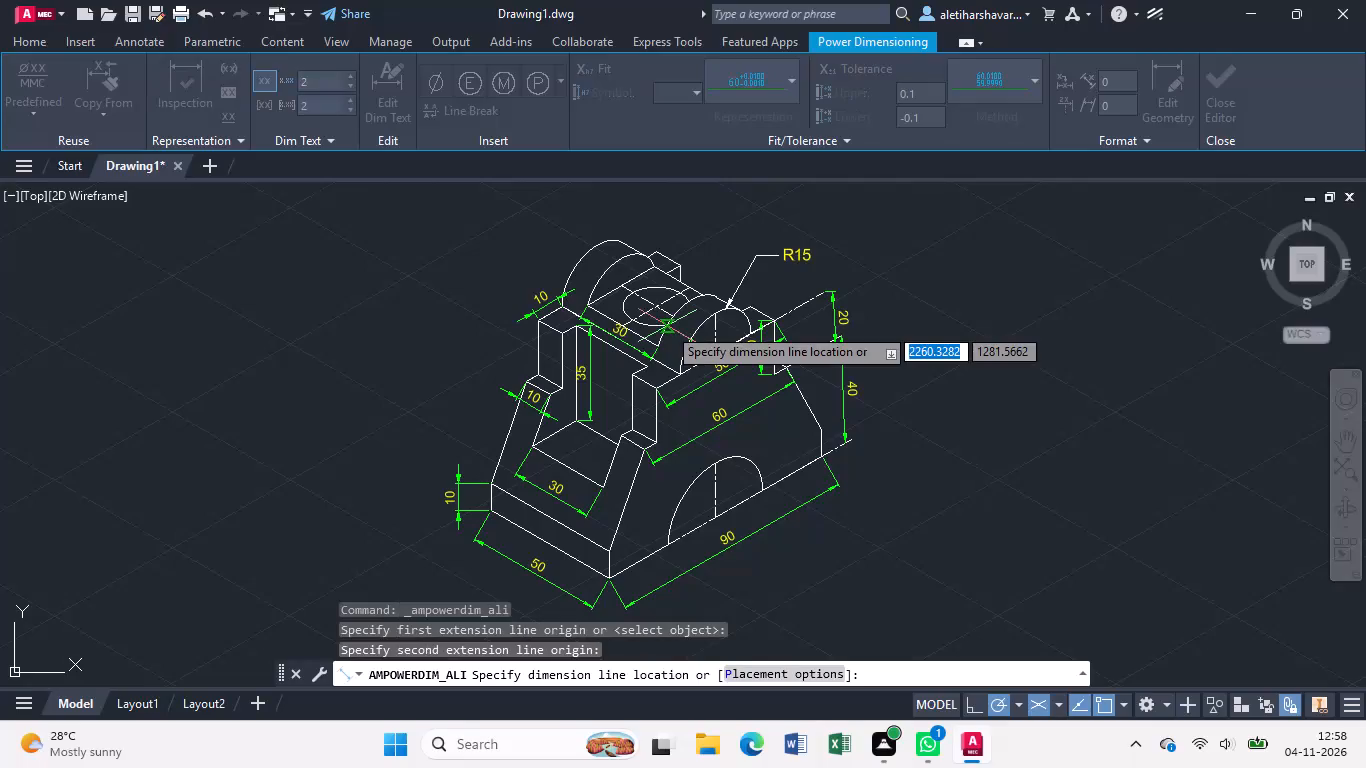
Place the aligned dimension across the nearer upper arch's thickness and override its text with 10.
{"action": "left_click", "coordinate": [667, 326]}
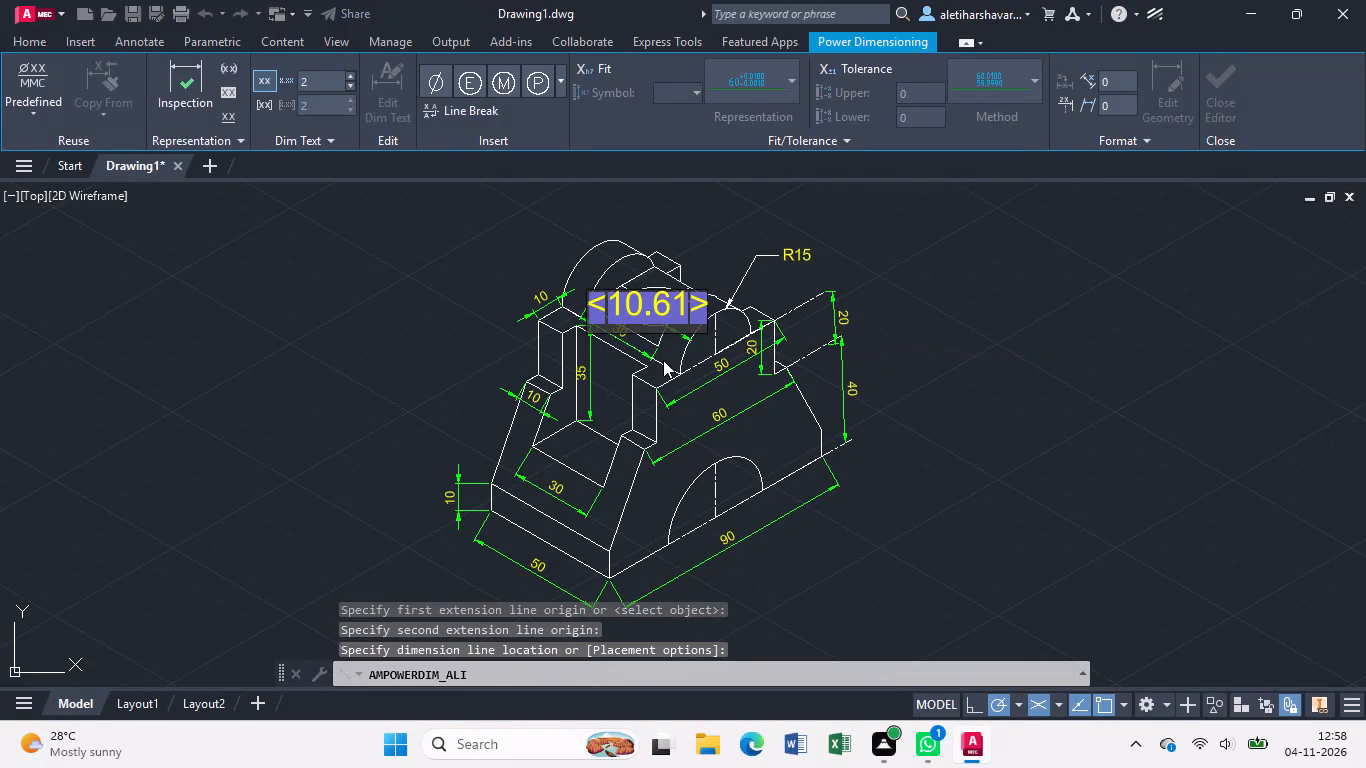
{"action": "key", "text": "BackSpace"}
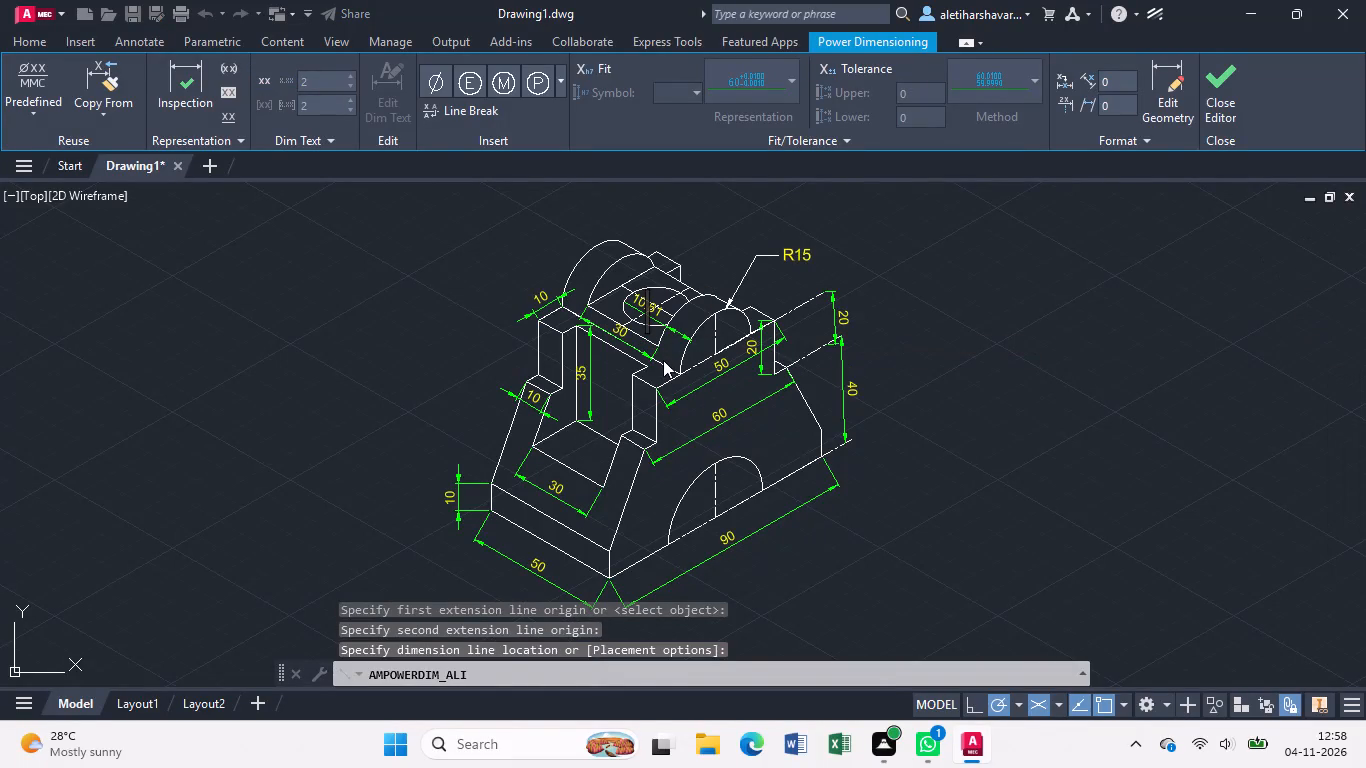
{"action": "key", "text": "1"}
{"action": "key", "text": "0"}
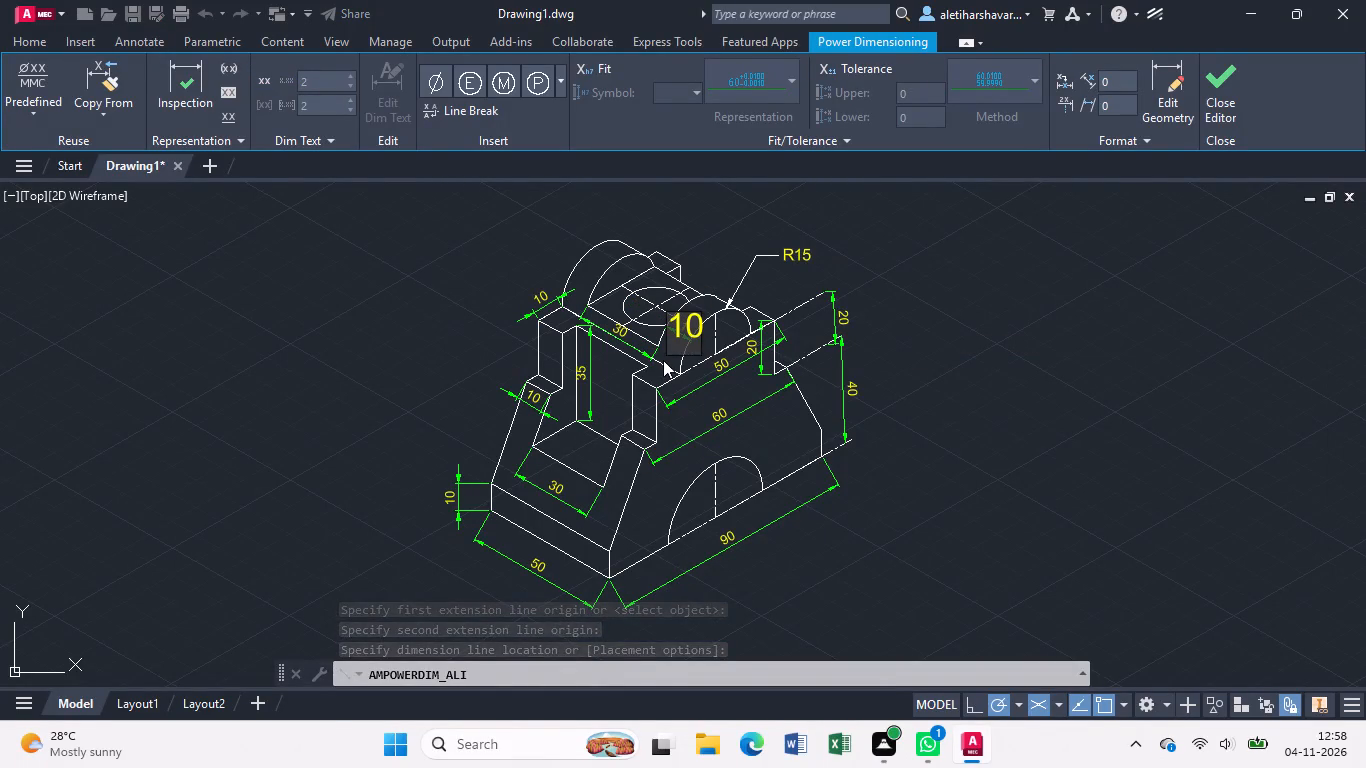
{"action": "key", "text": "Return"}
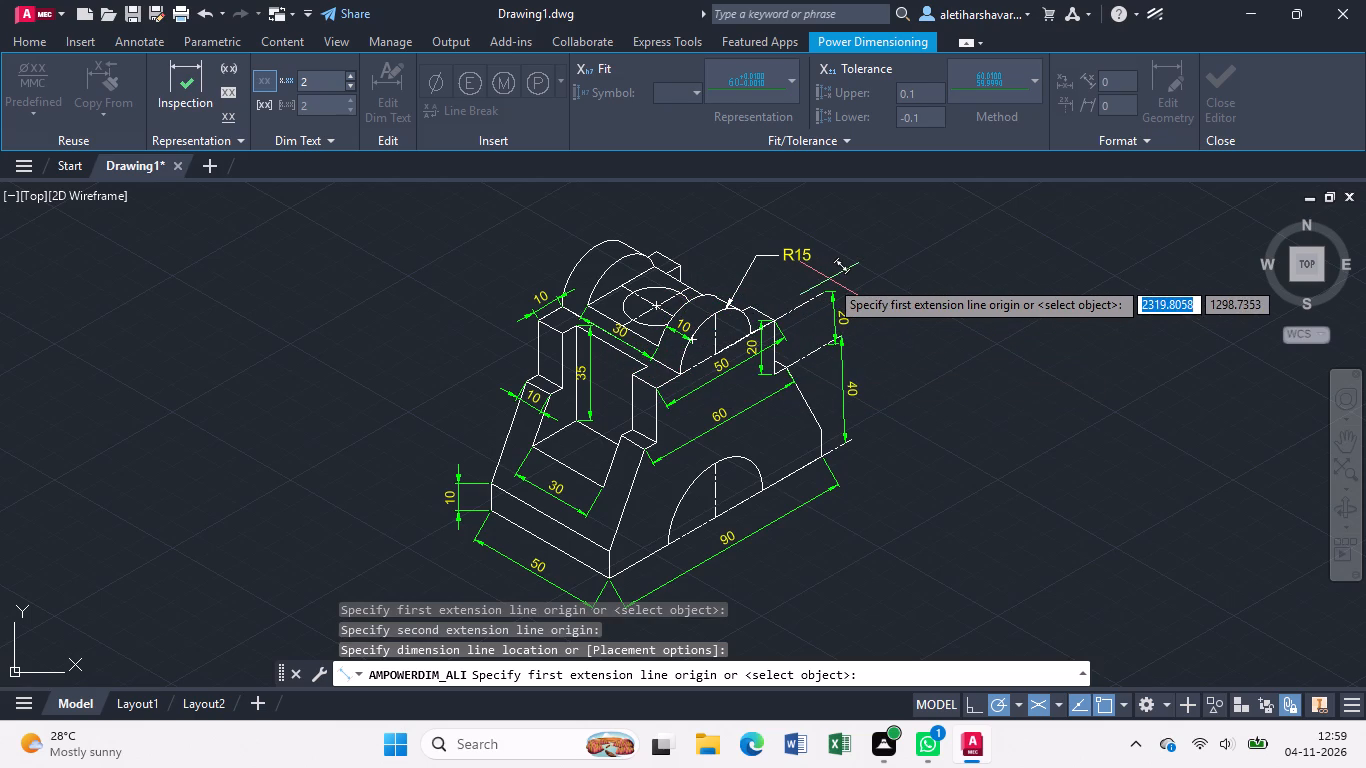
{"action": "key", "text": "Escape"}
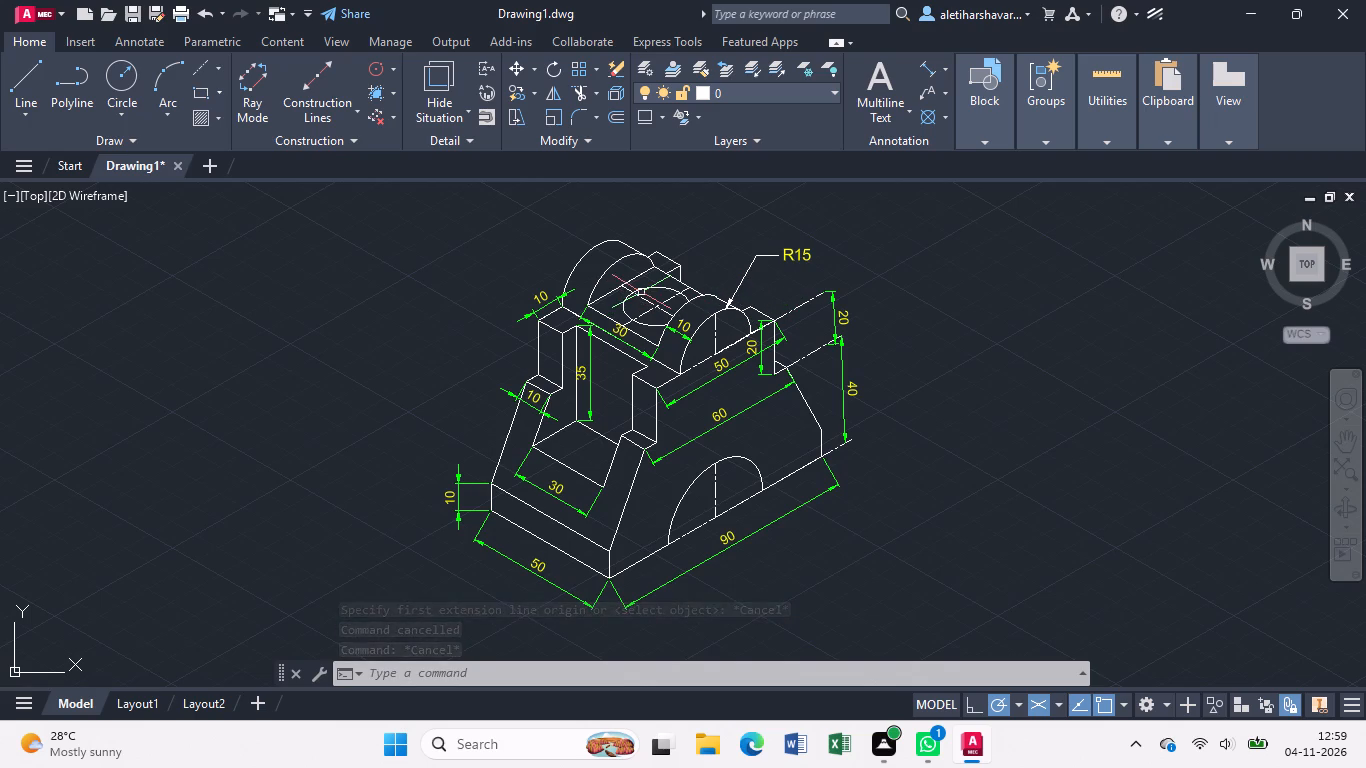
Annotate the circle on the top face between the arches with a multileader reading Ø20 in yellow text.
{"action": "middle_click_drag", "start_coordinate": [642, 286], "coordinate": [632, 349]}
{"action": "scroll", "coordinate": [630, 348], "scroll_direction": "up", "scroll_amount": 1}
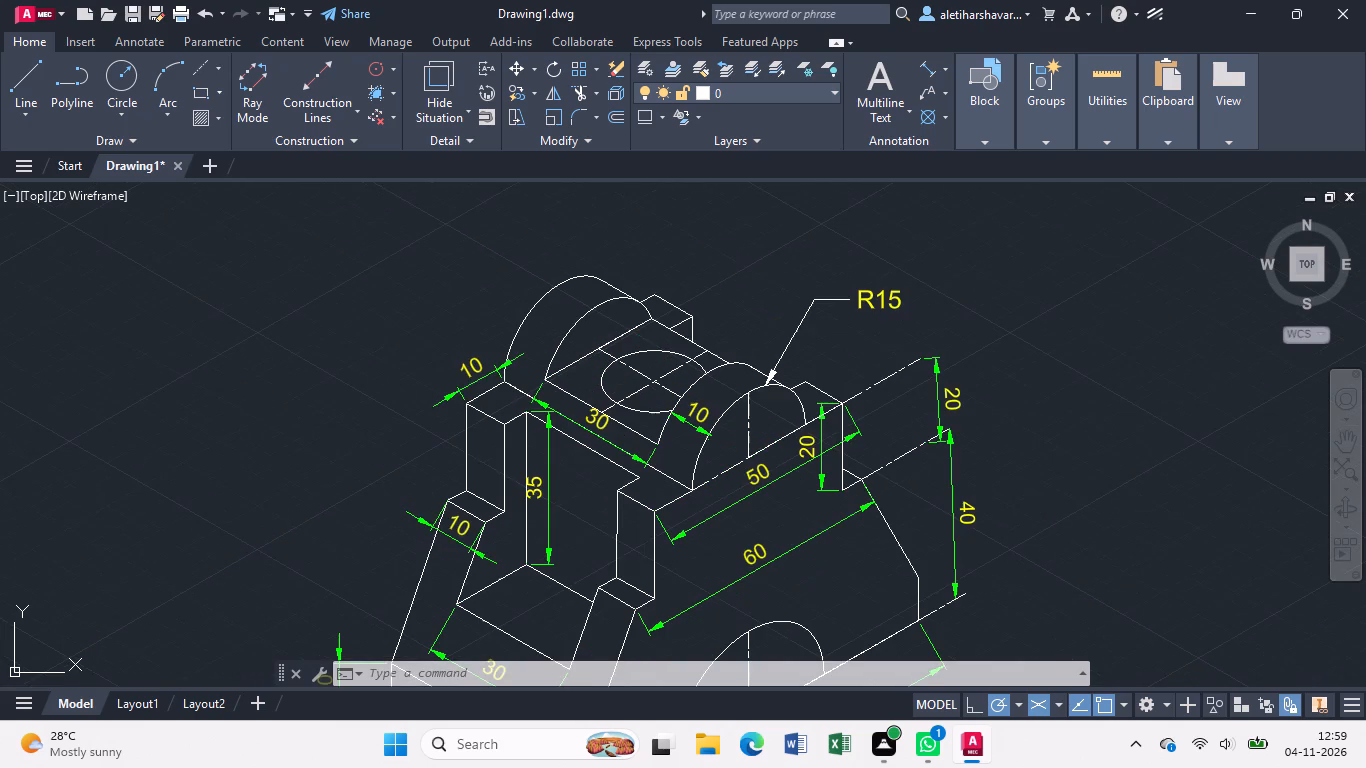
{"action": "type", "text": "ml"}
{"action": "left_click", "coordinate": [689, 406]}
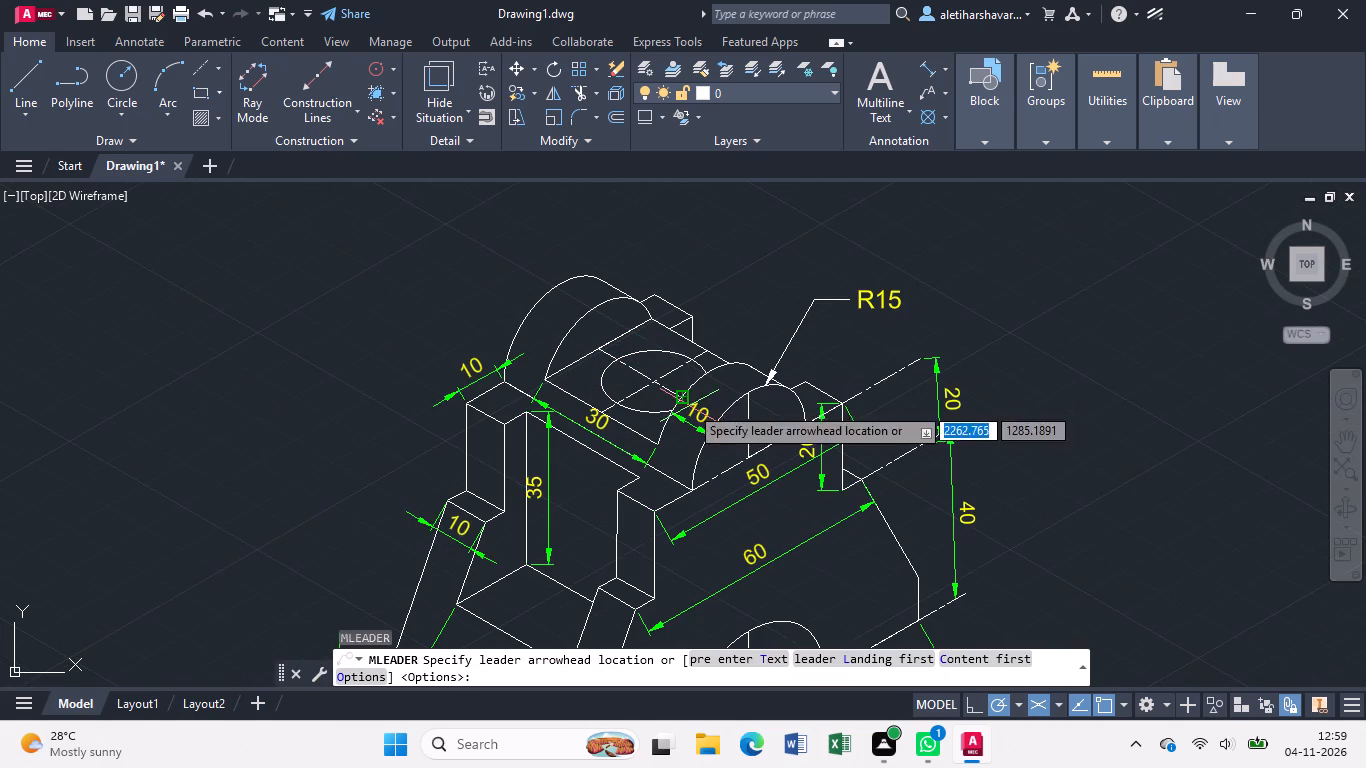
{"action": "left_click", "coordinate": [648, 344]}
{"action": "left_click", "coordinate": [663, 267]}
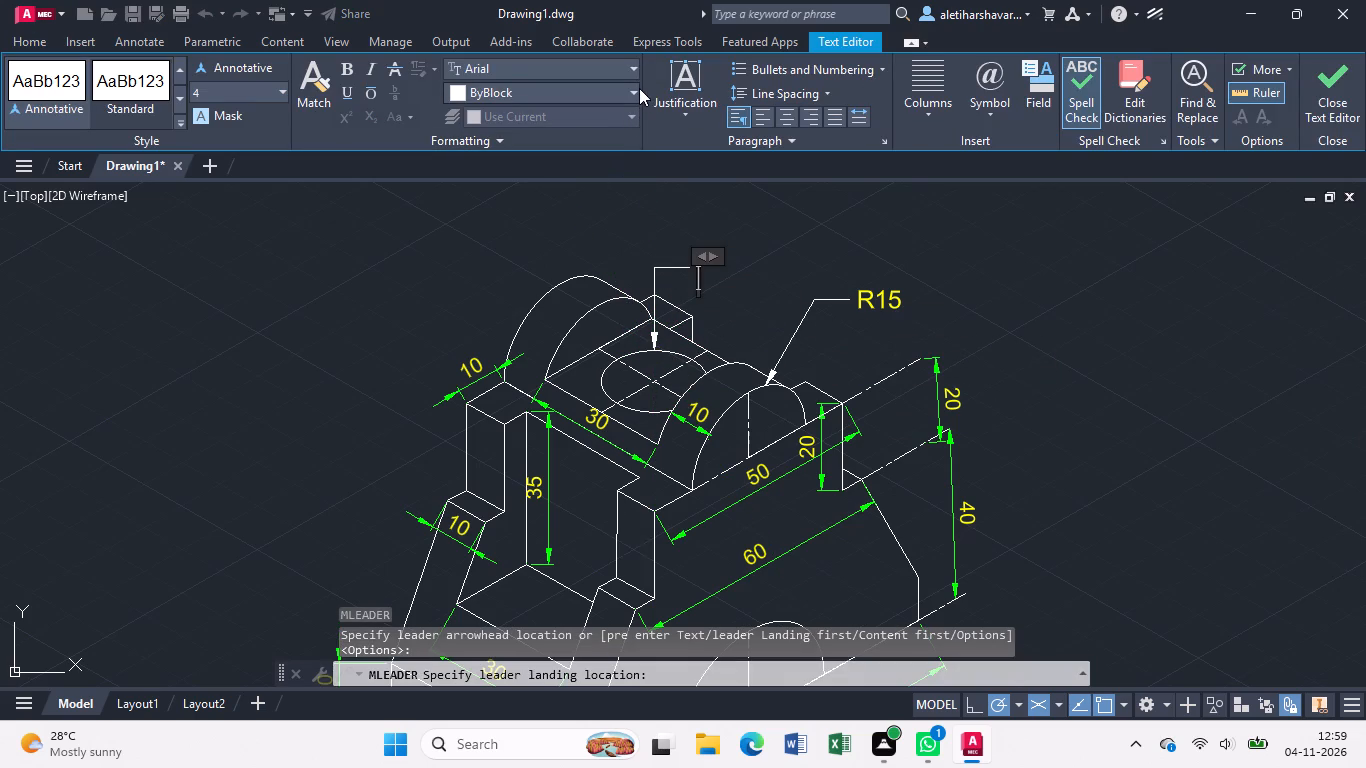
{"action": "left_click", "coordinate": [636, 88]}
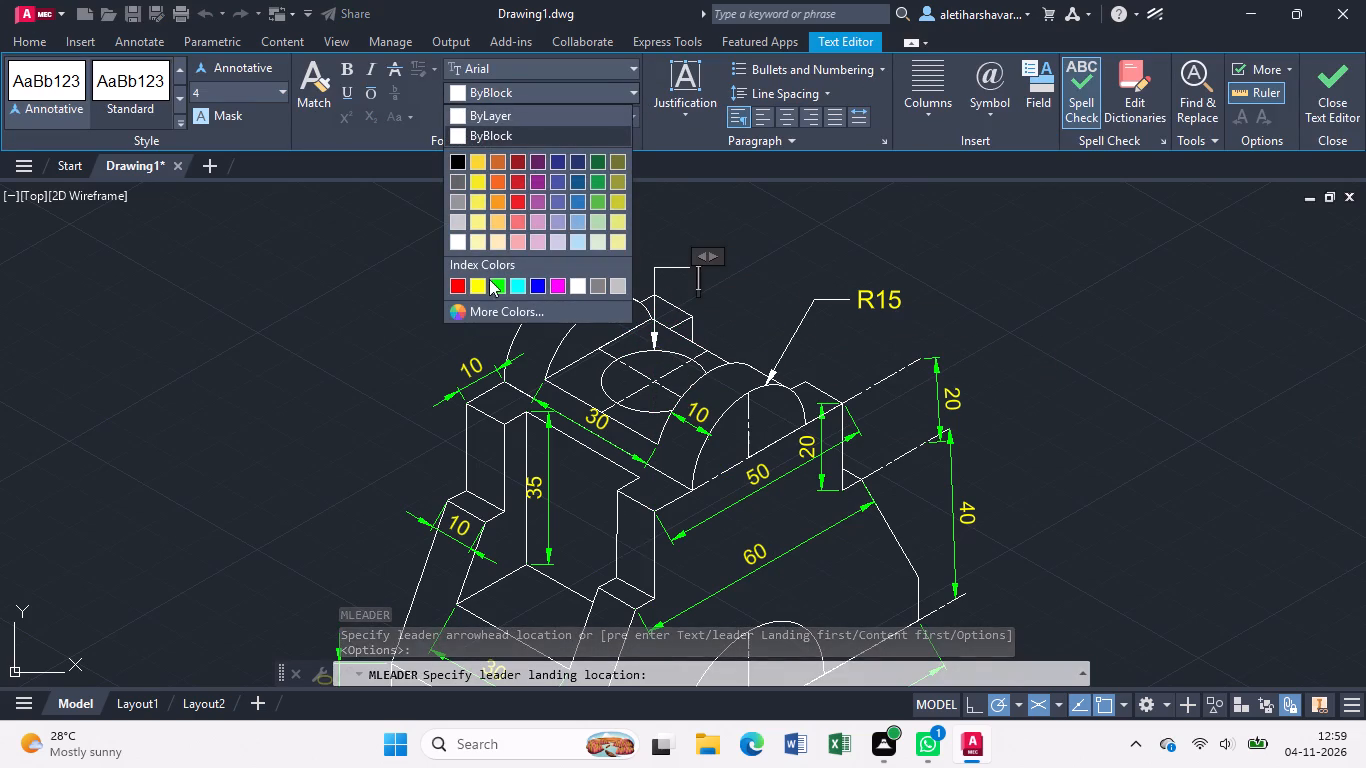
{"action": "left_click", "coordinate": [482, 282]}
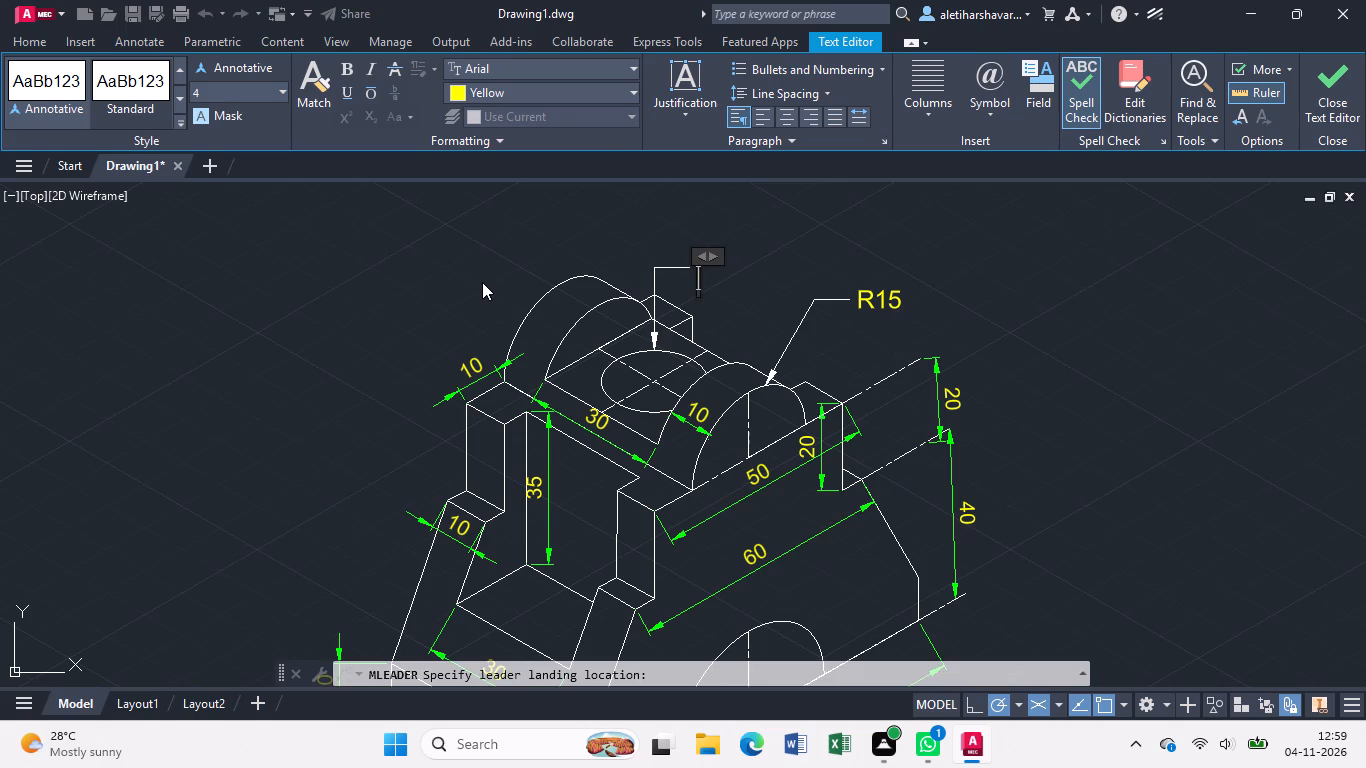
{"action": "type", "text": "%%"}
{"action": "key", "text": "c"}
{"action": "key", "text": "2"}
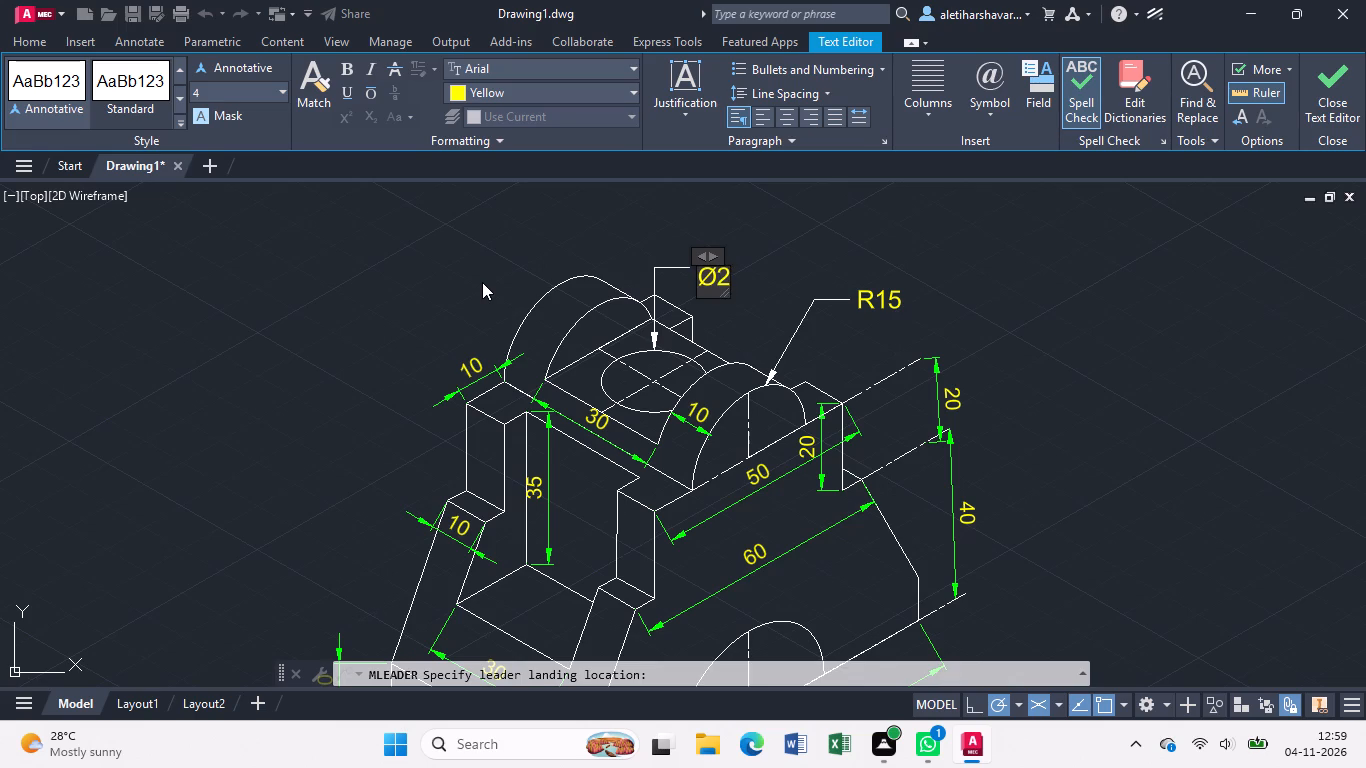
{"action": "key", "text": "0"}
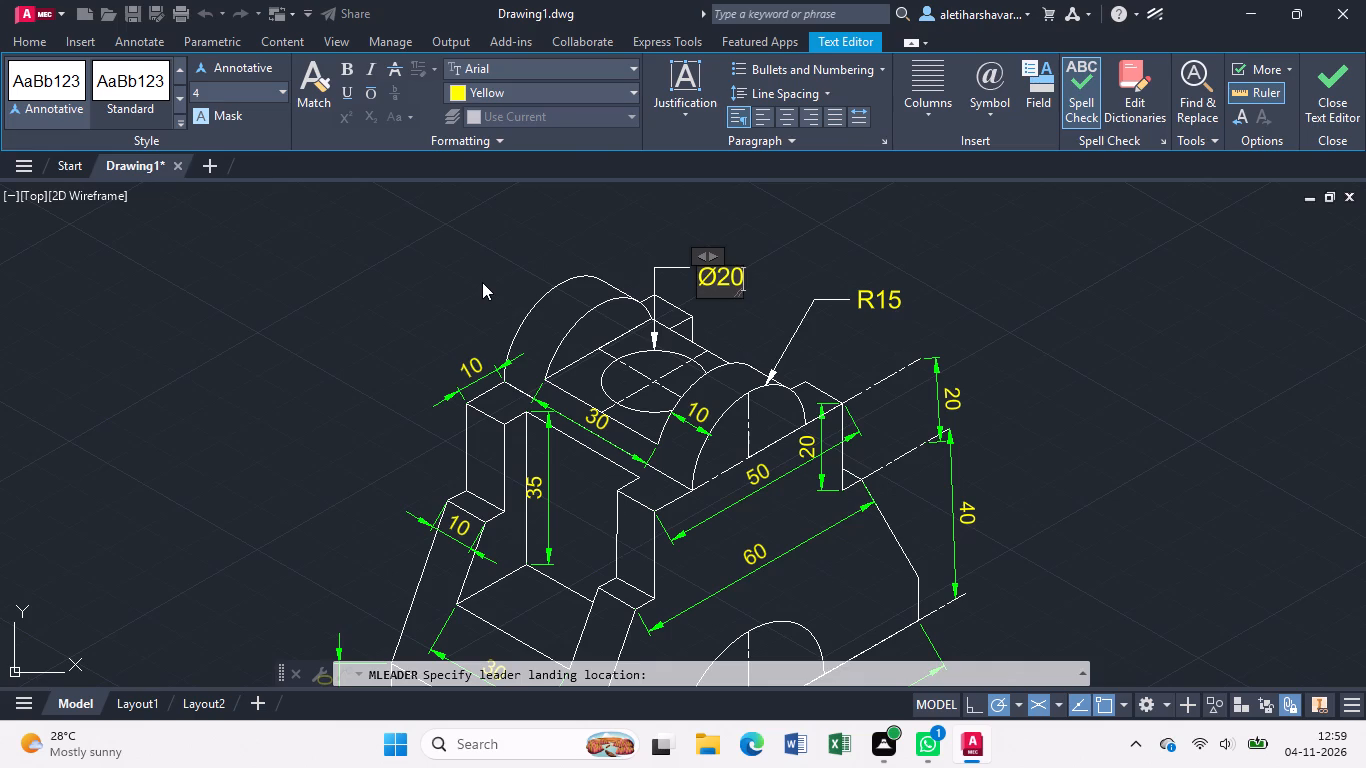
{"action": "left_click", "coordinate": [482, 282]}
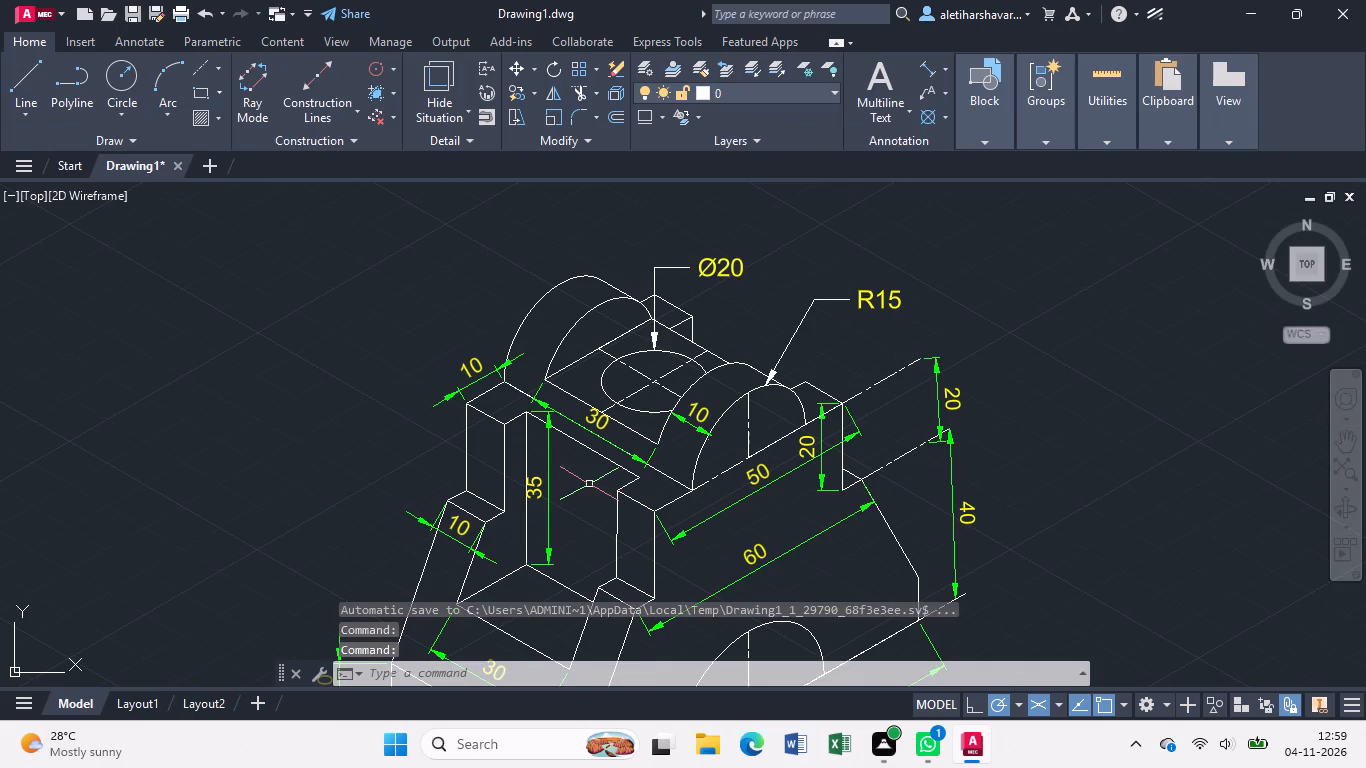
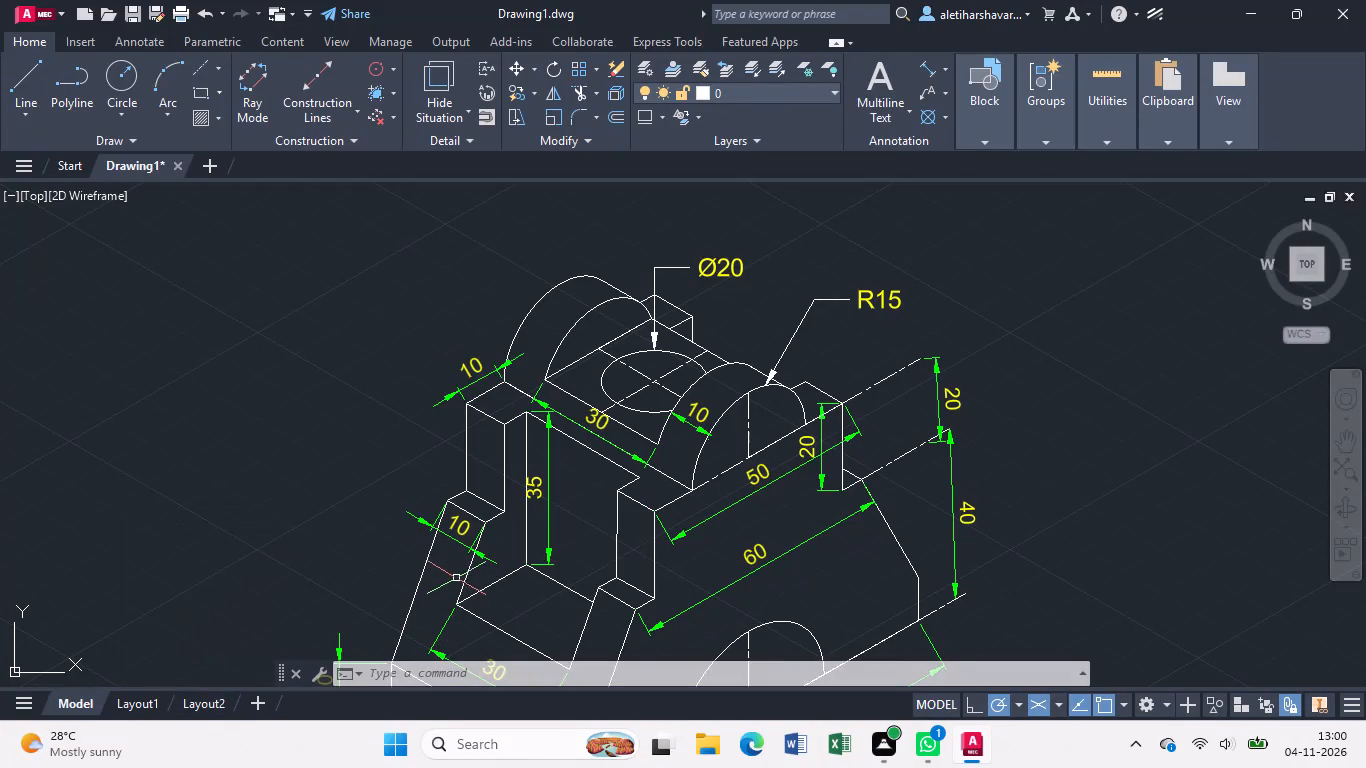
Place a multileader on the lower front arch, landing just above it, and set its text colour to yellow.
{"action": "scroll", "coordinate": [455, 574], "scroll_direction": "down", "scroll_amount": 1}
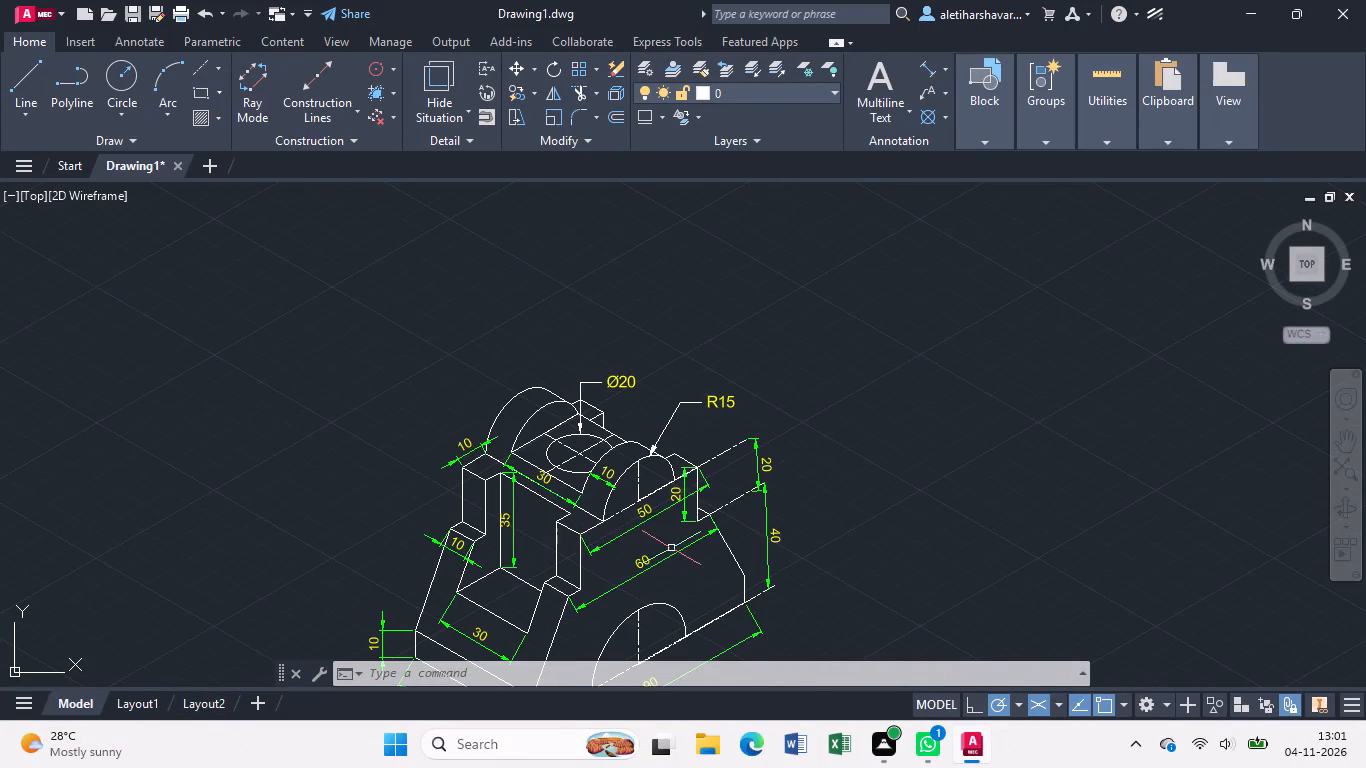
{"action": "scroll", "coordinate": [675, 548], "scroll_direction": "down", "scroll_amount": 1}
{"action": "middle_click_drag", "start_coordinate": [678, 576], "coordinate": [620, 507]}
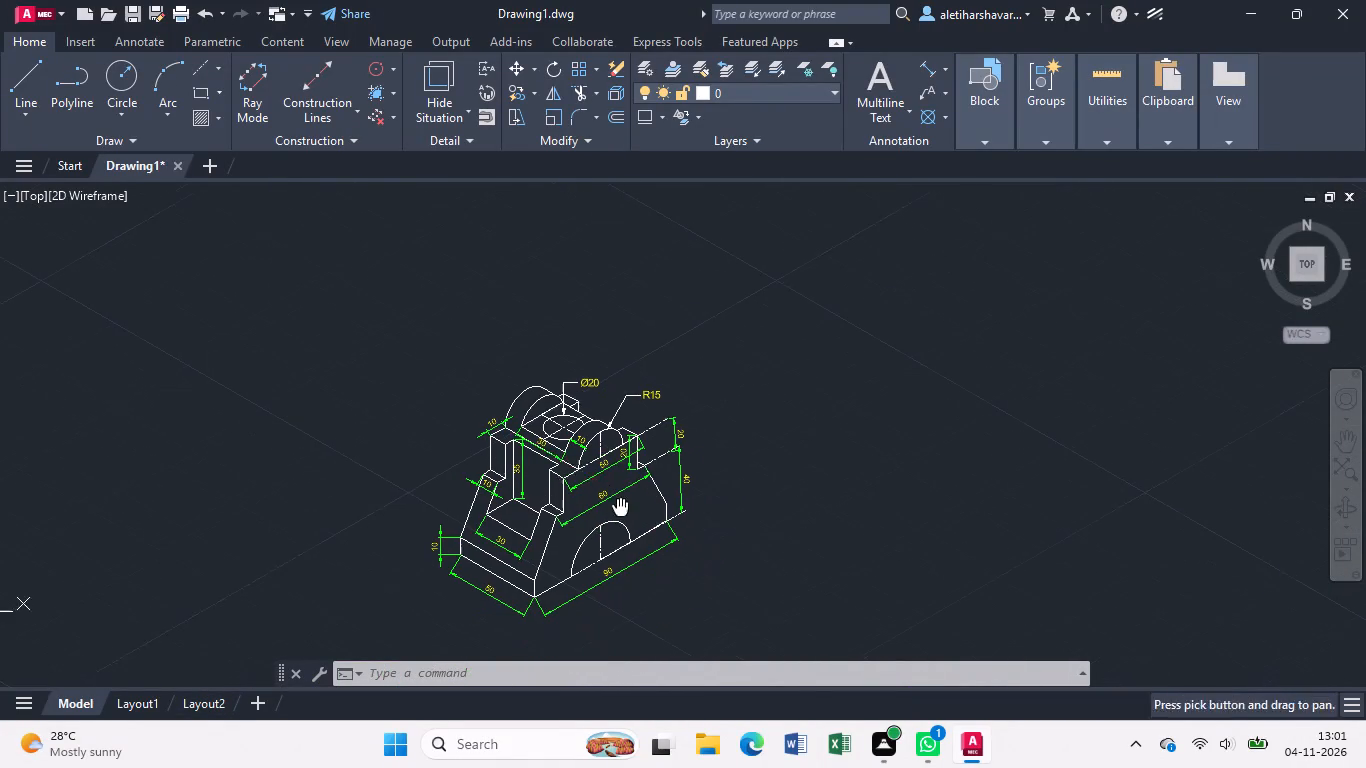
{"action": "scroll", "coordinate": [555, 519], "scroll_direction": "up", "scroll_amount": 2}
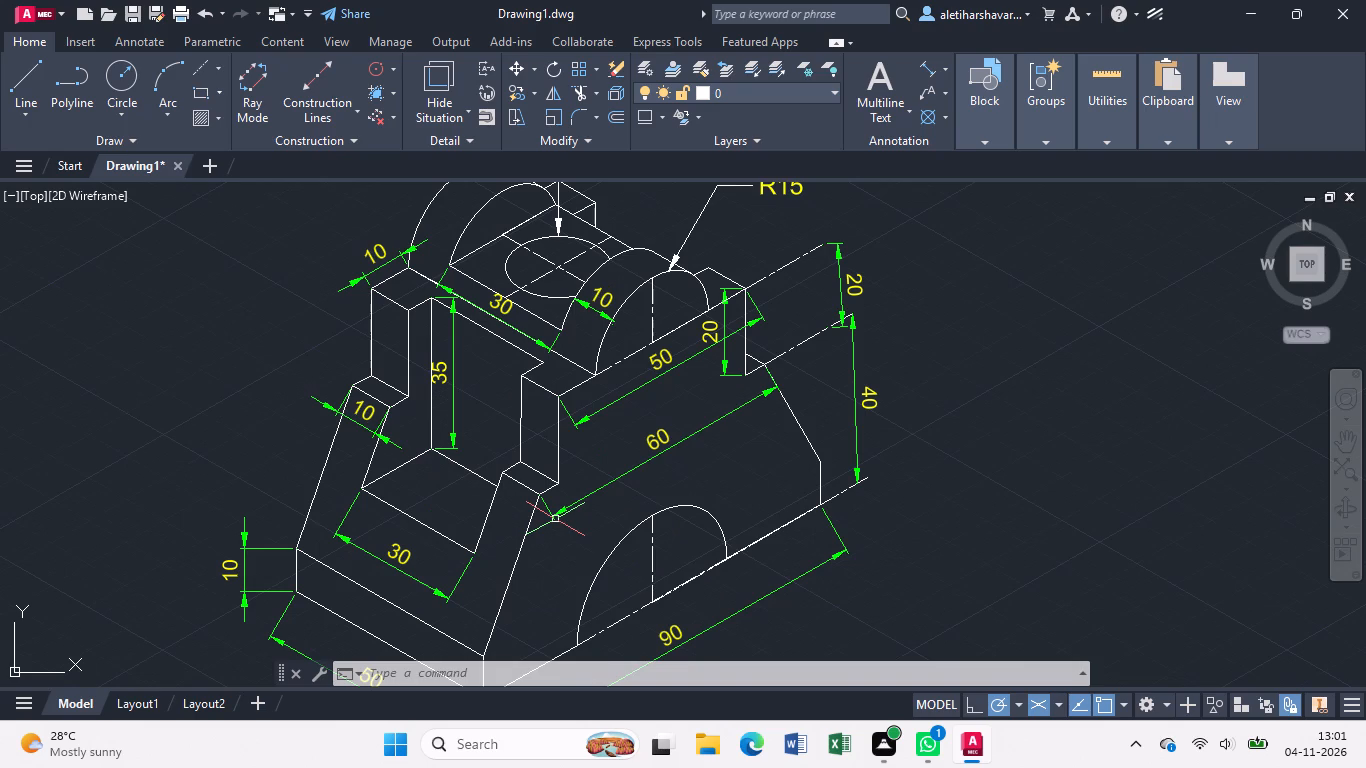
{"action": "type", "text": "ml"}
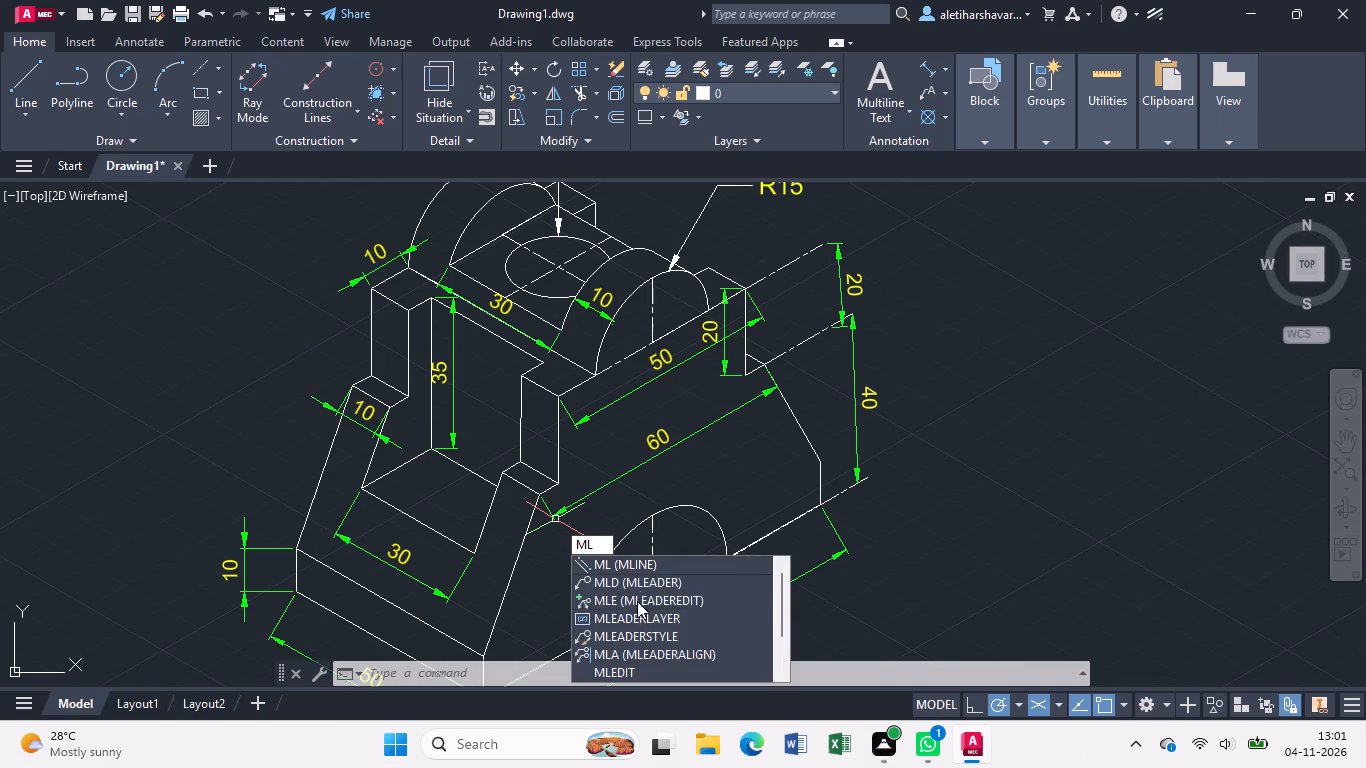
{"action": "left_click", "coordinate": [643, 576]}
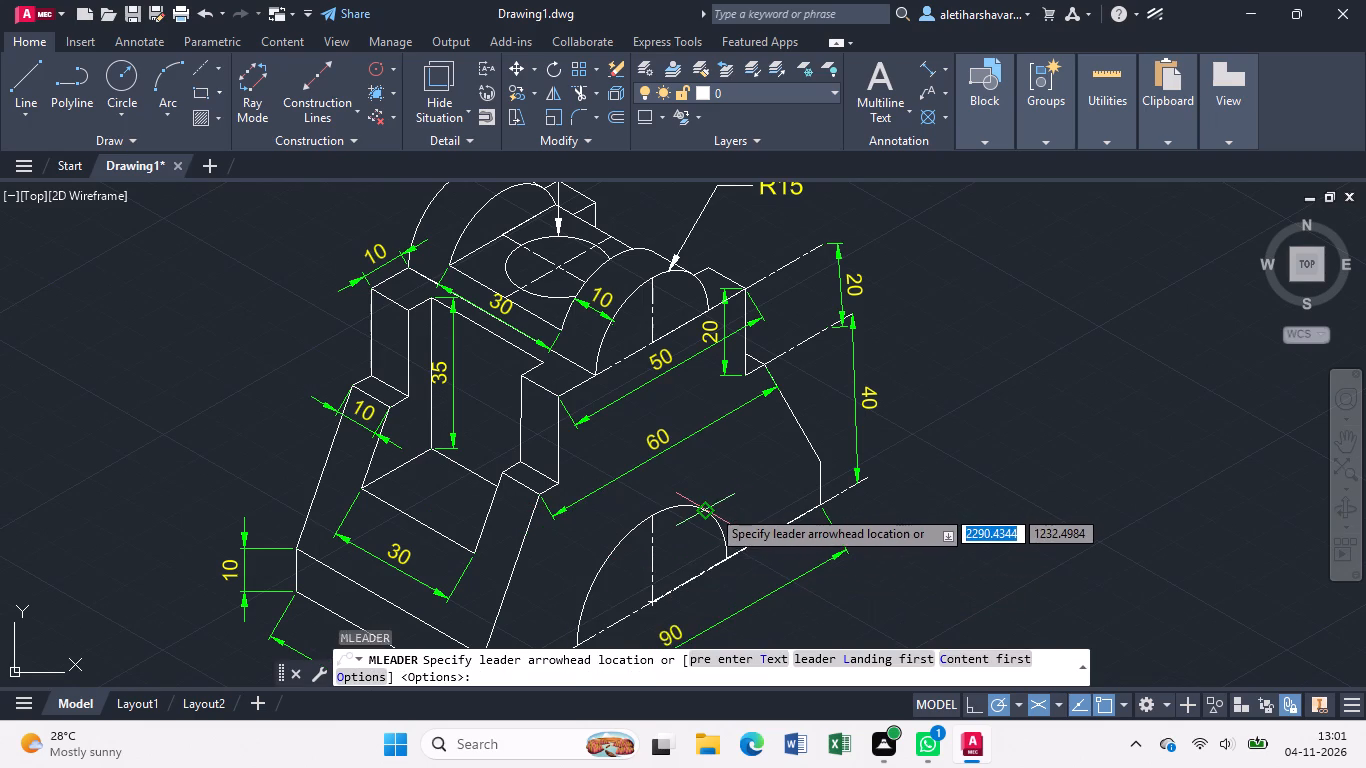
{"action": "left_click", "coordinate": [708, 512]}
{"action": "left_click", "coordinate": [709, 490]}
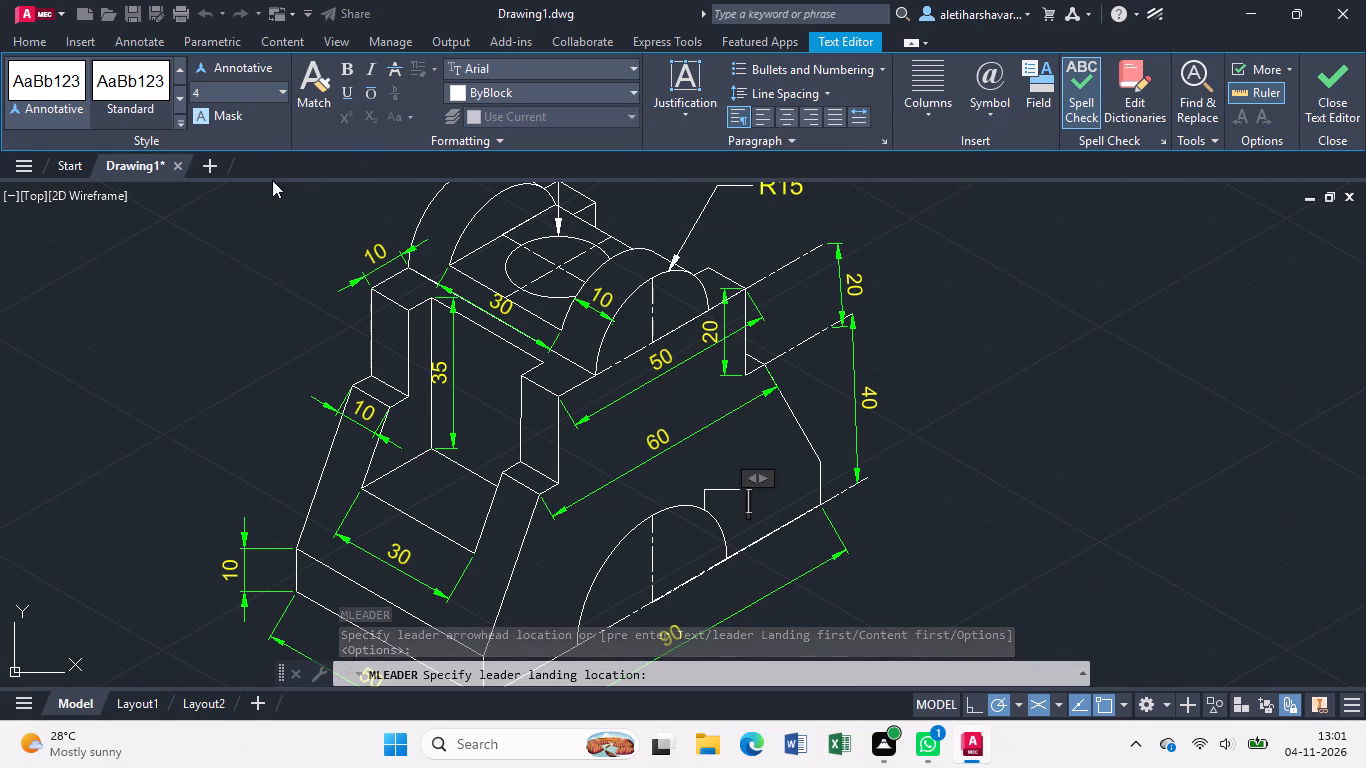
{"action": "left_click", "coordinate": [629, 88]}
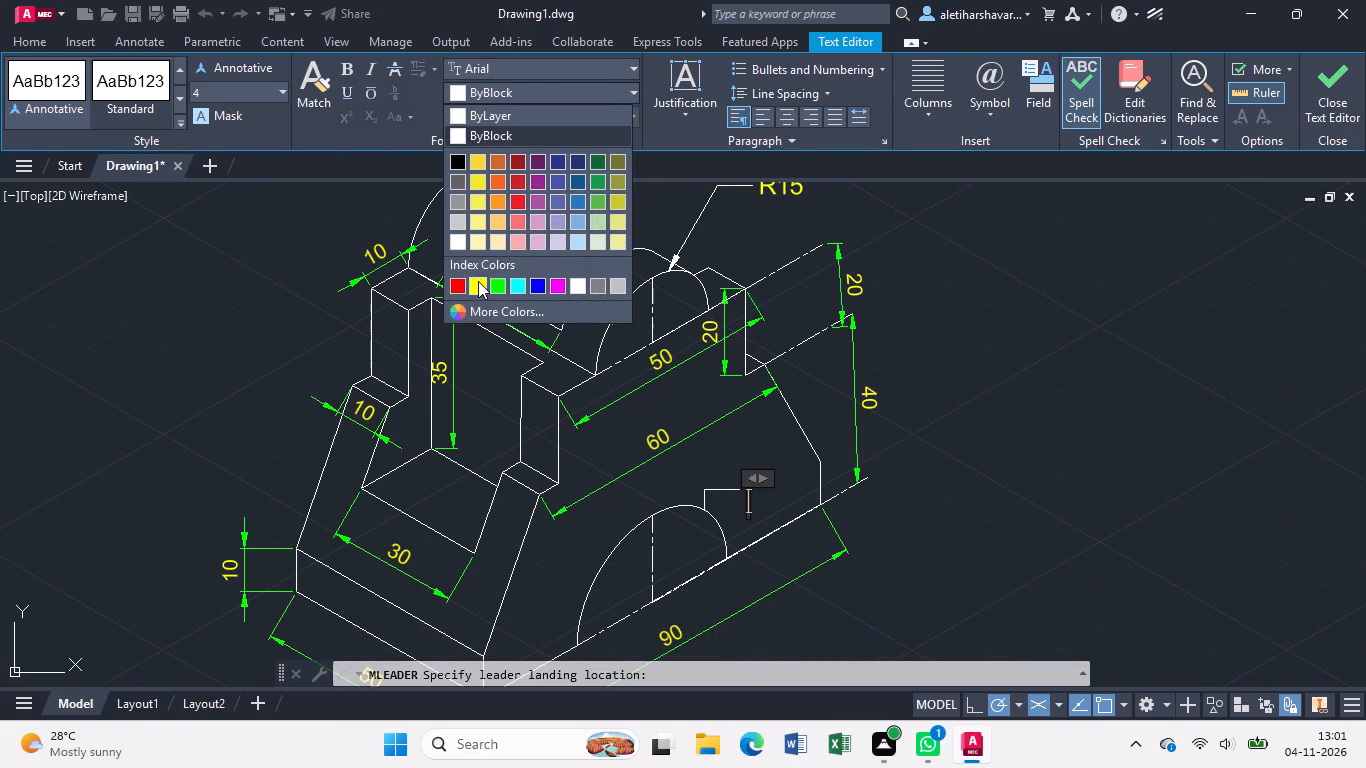
{"action": "left_click", "coordinate": [478, 280]}
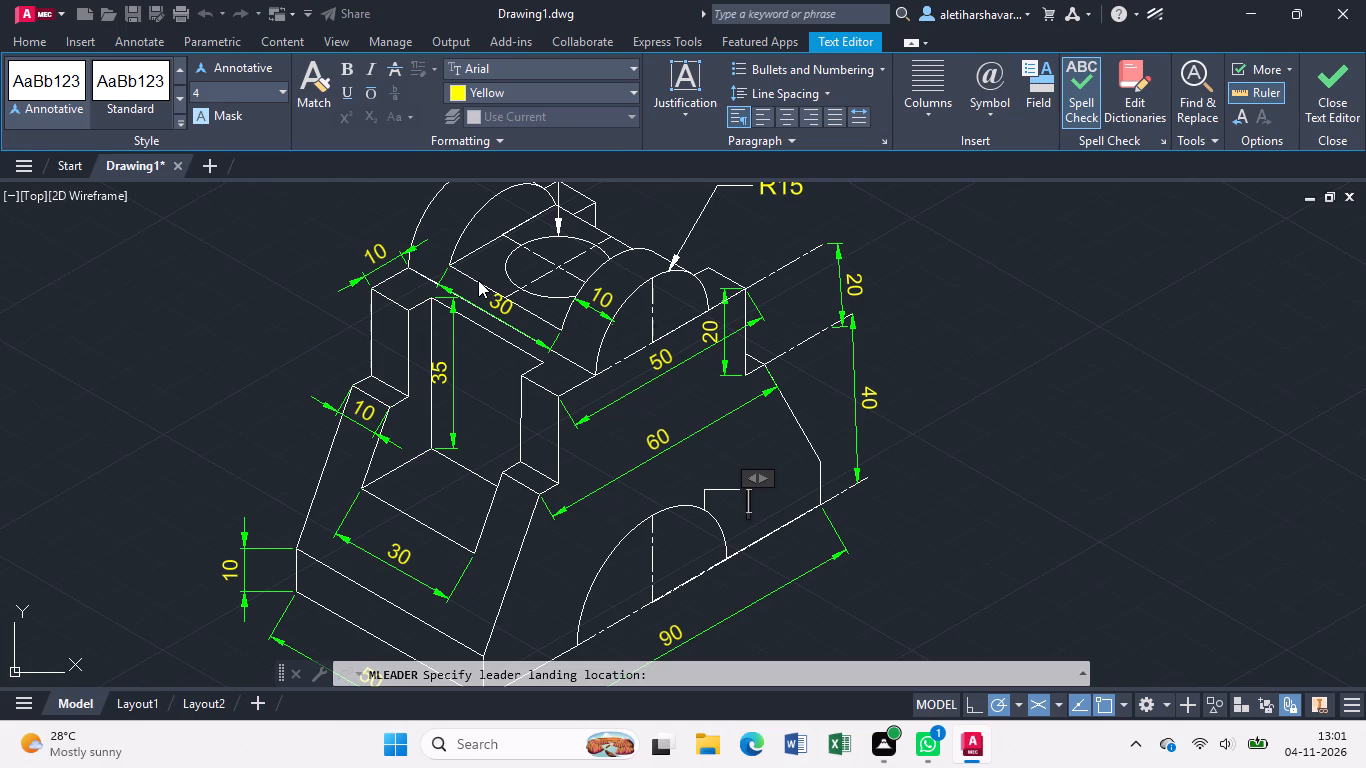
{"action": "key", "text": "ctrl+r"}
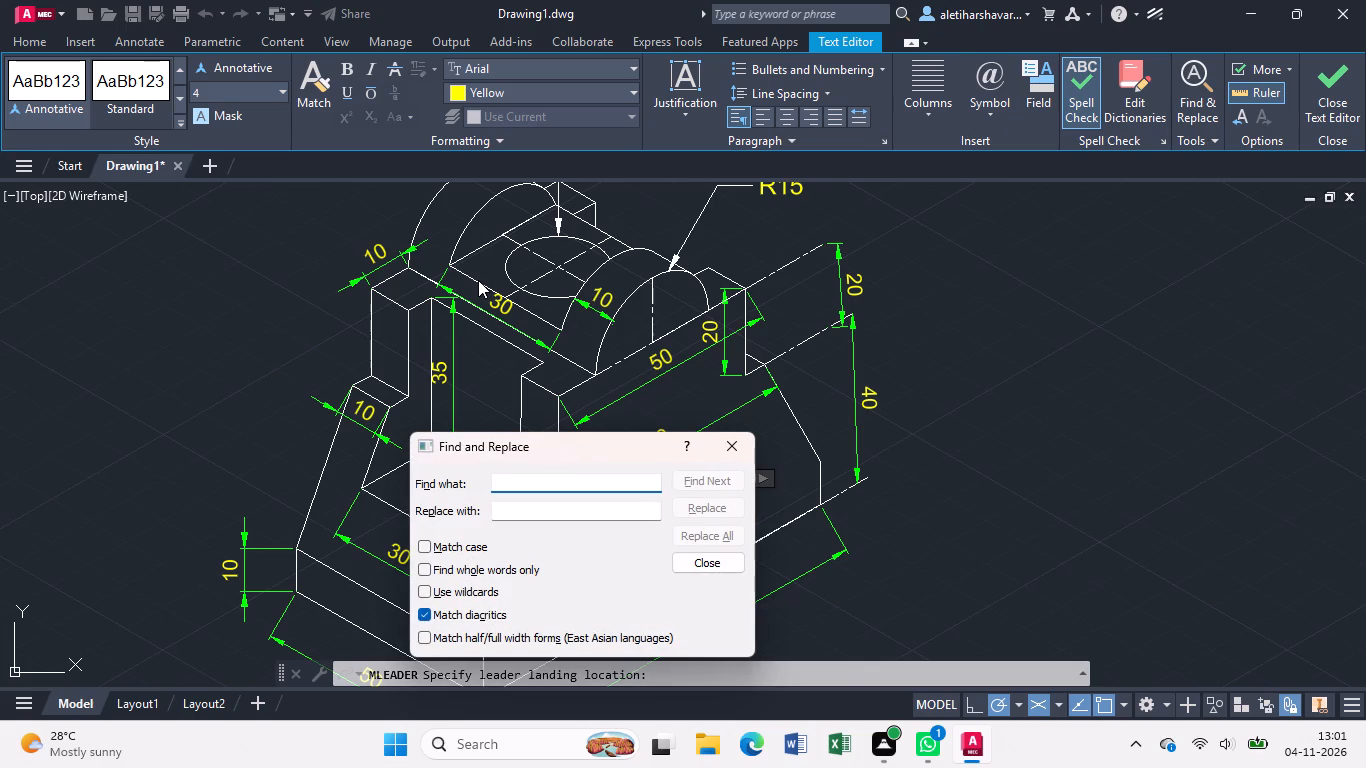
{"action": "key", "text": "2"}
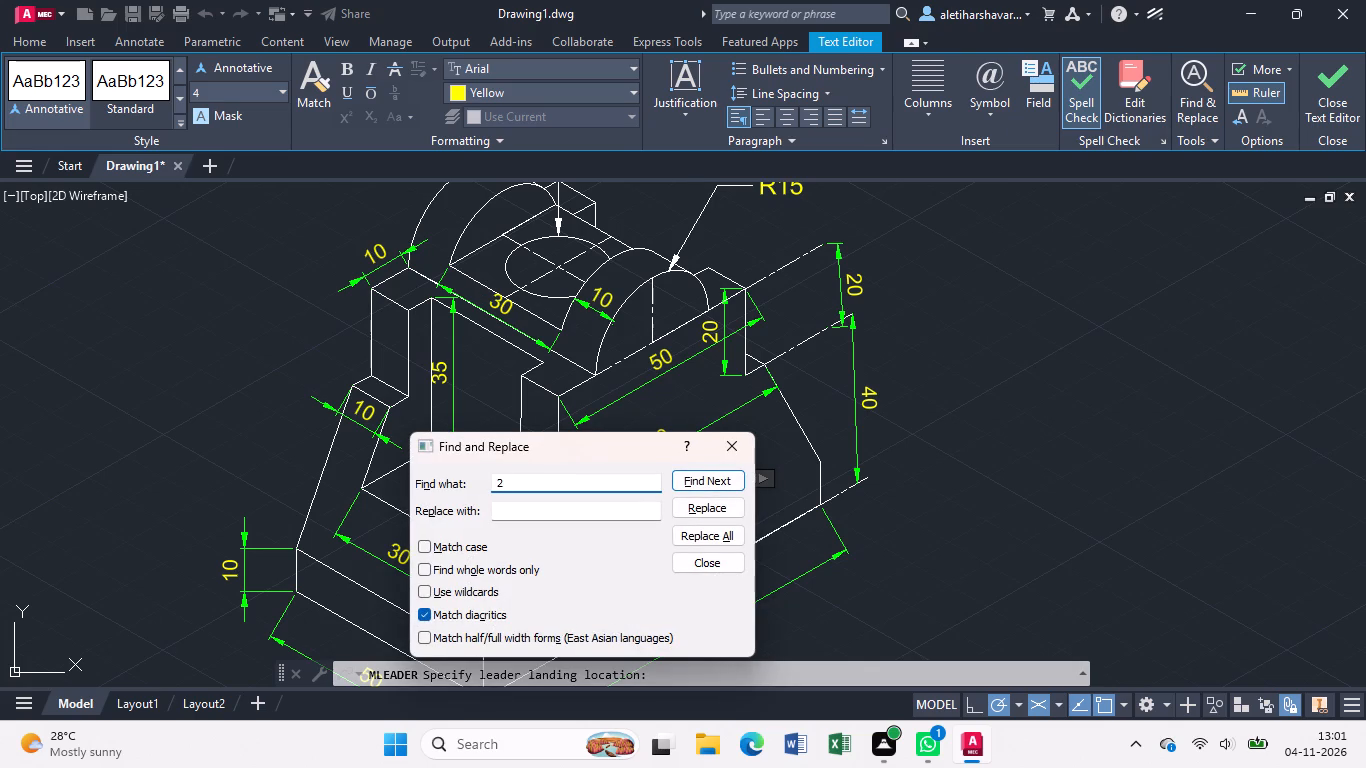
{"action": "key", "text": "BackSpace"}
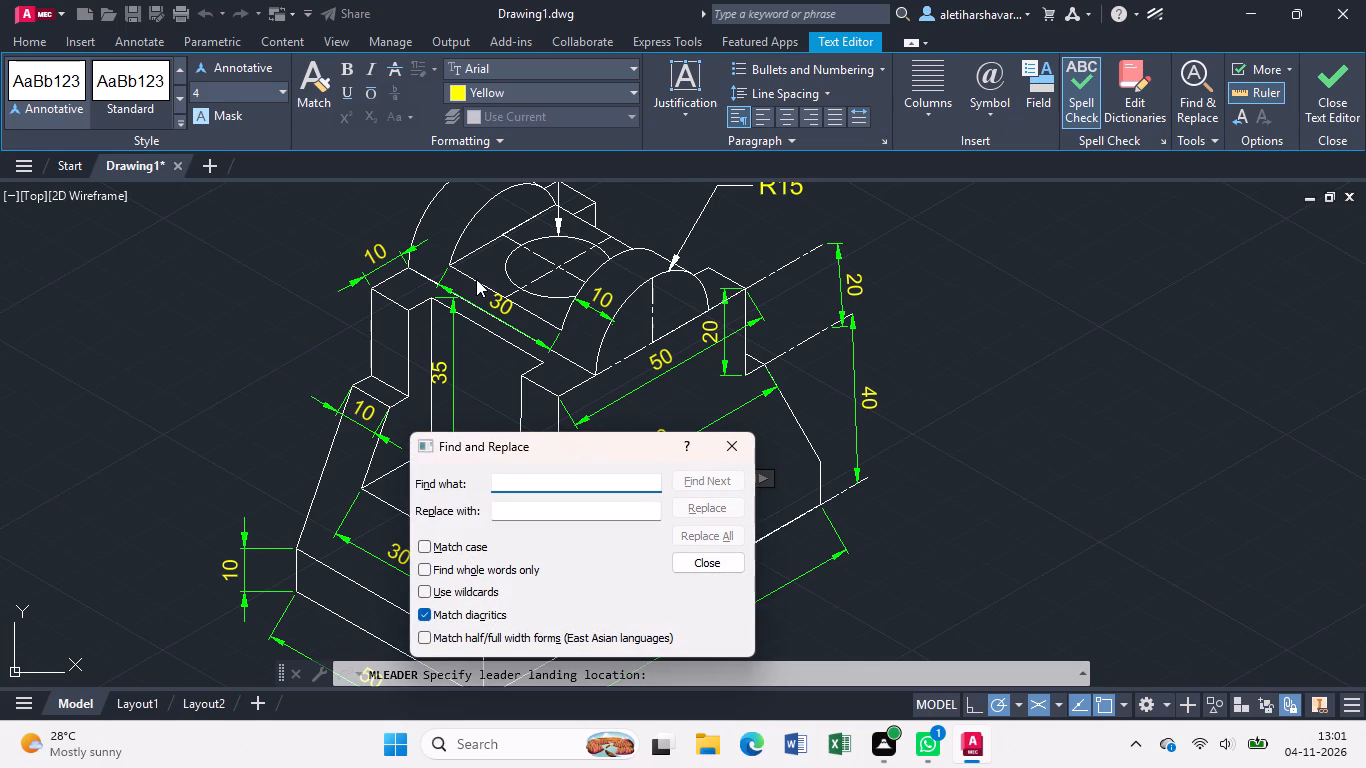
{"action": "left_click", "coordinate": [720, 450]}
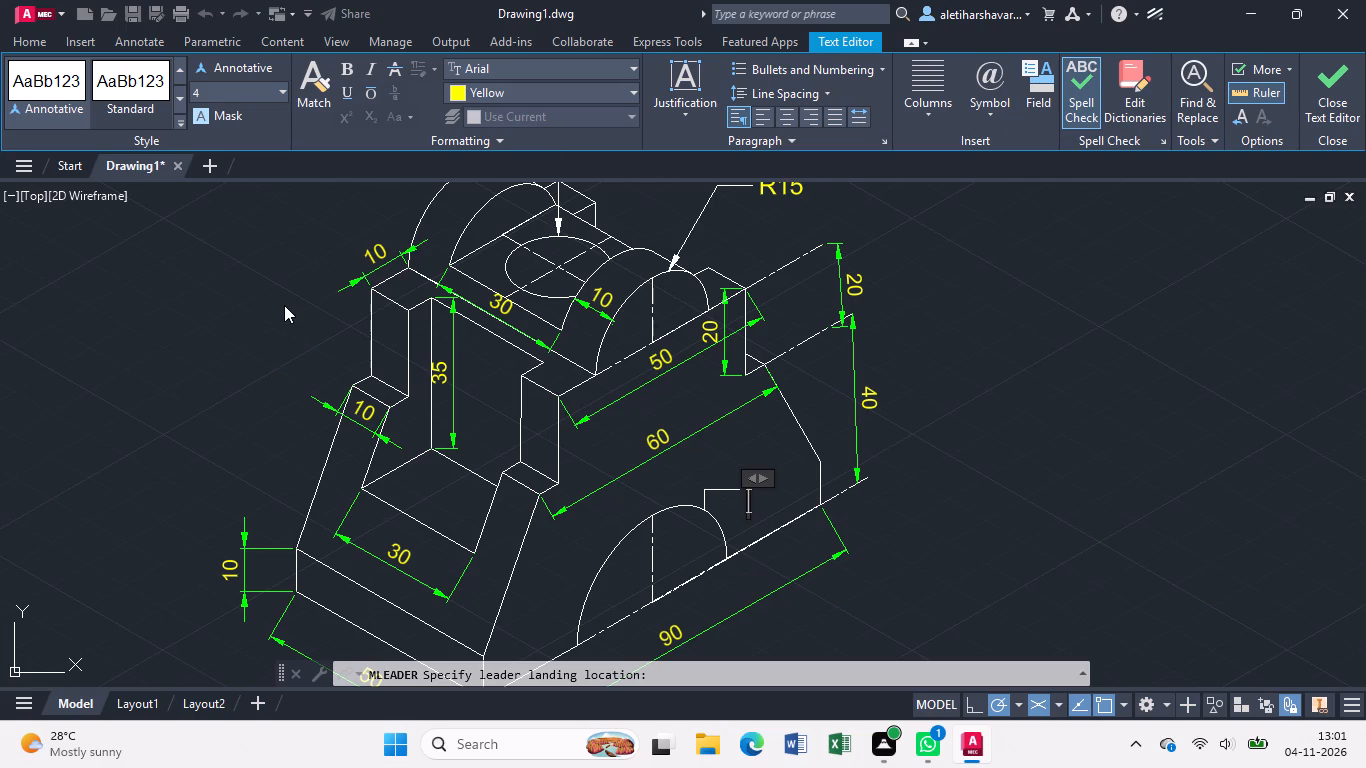
Enter R20 as the lower arch's multileader text and finish the annotation.
{"action": "key", "text": "shift+r"}
{"action": "key", "text": "2"}
{"action": "key", "text": "0"}
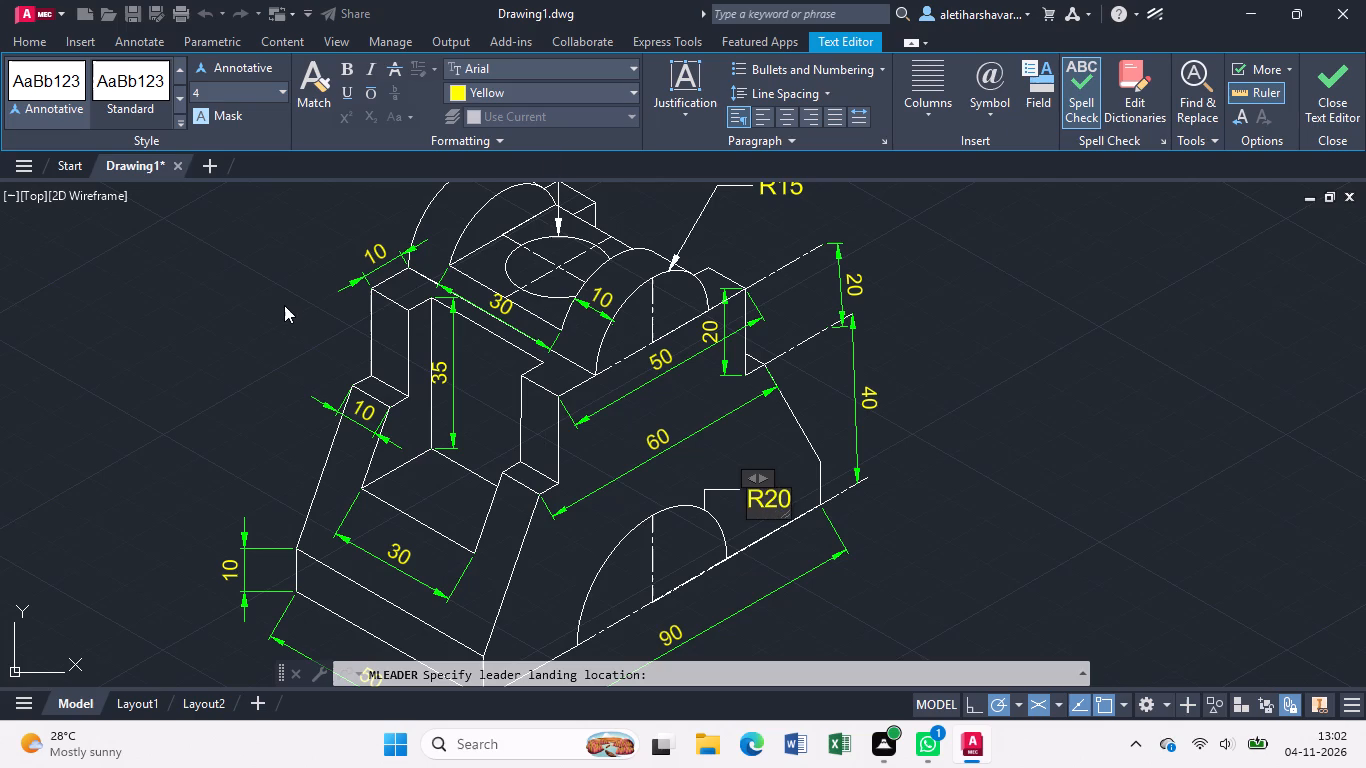
{"action": "left_click", "coordinate": [283, 305]}
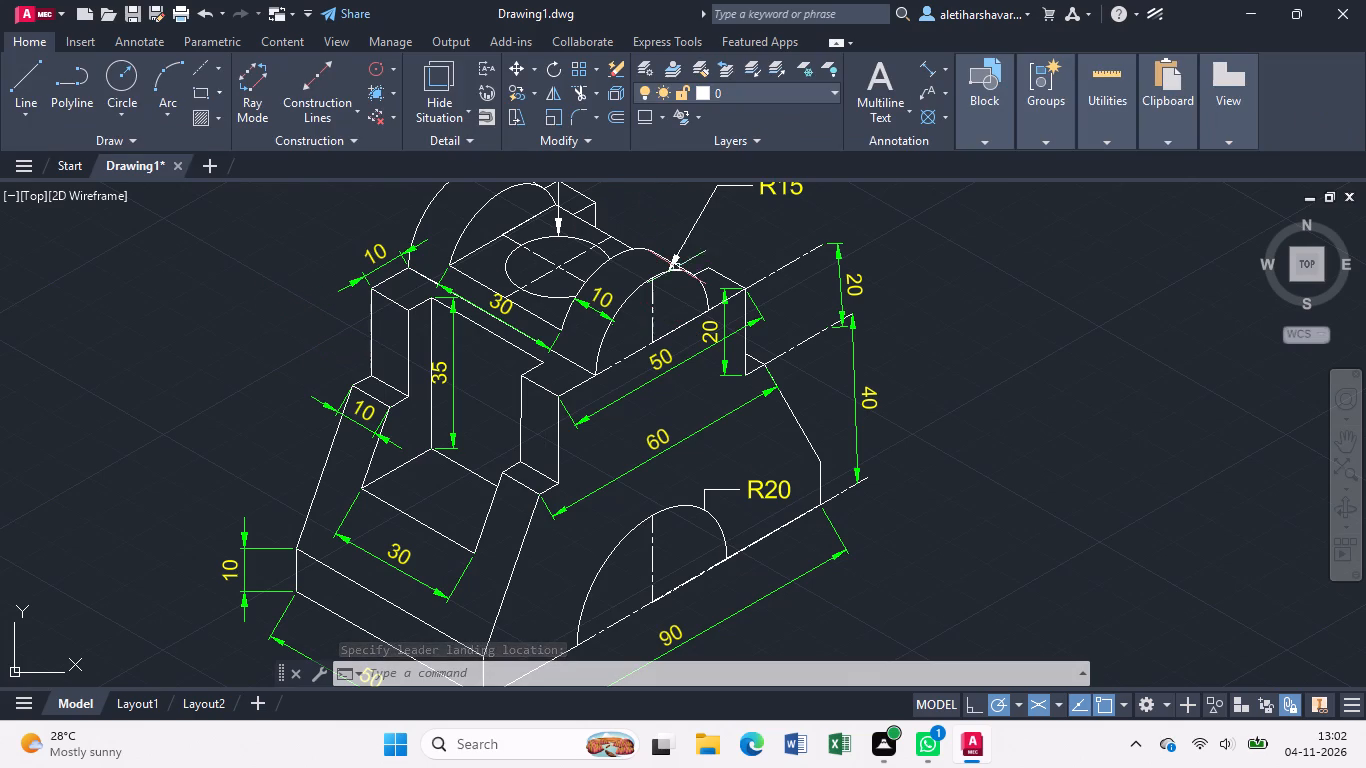
Add an aligned overall height dimension between the top and bottom dash-dot extension lines and override its text with 60.
{"action": "left_click", "coordinate": [932, 70]}
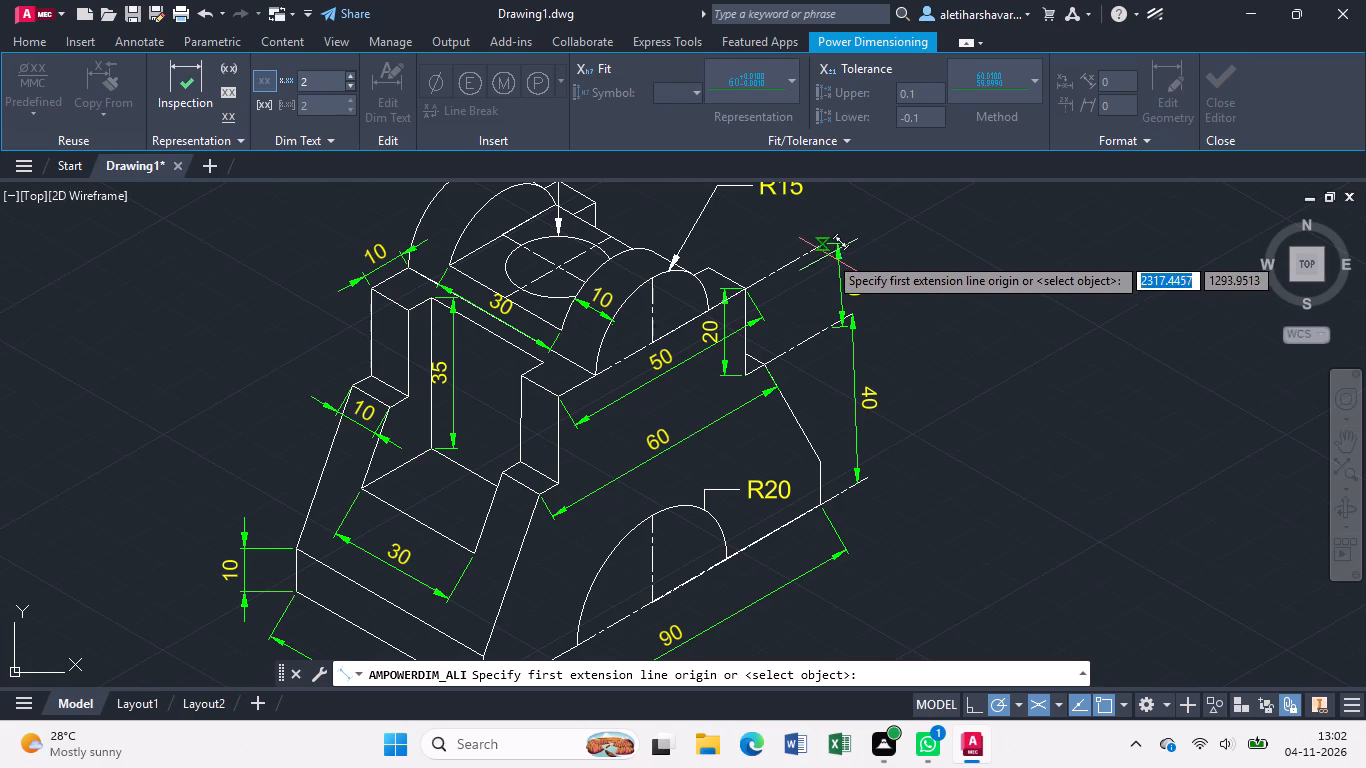
{"action": "left_click", "coordinate": [822, 249]}
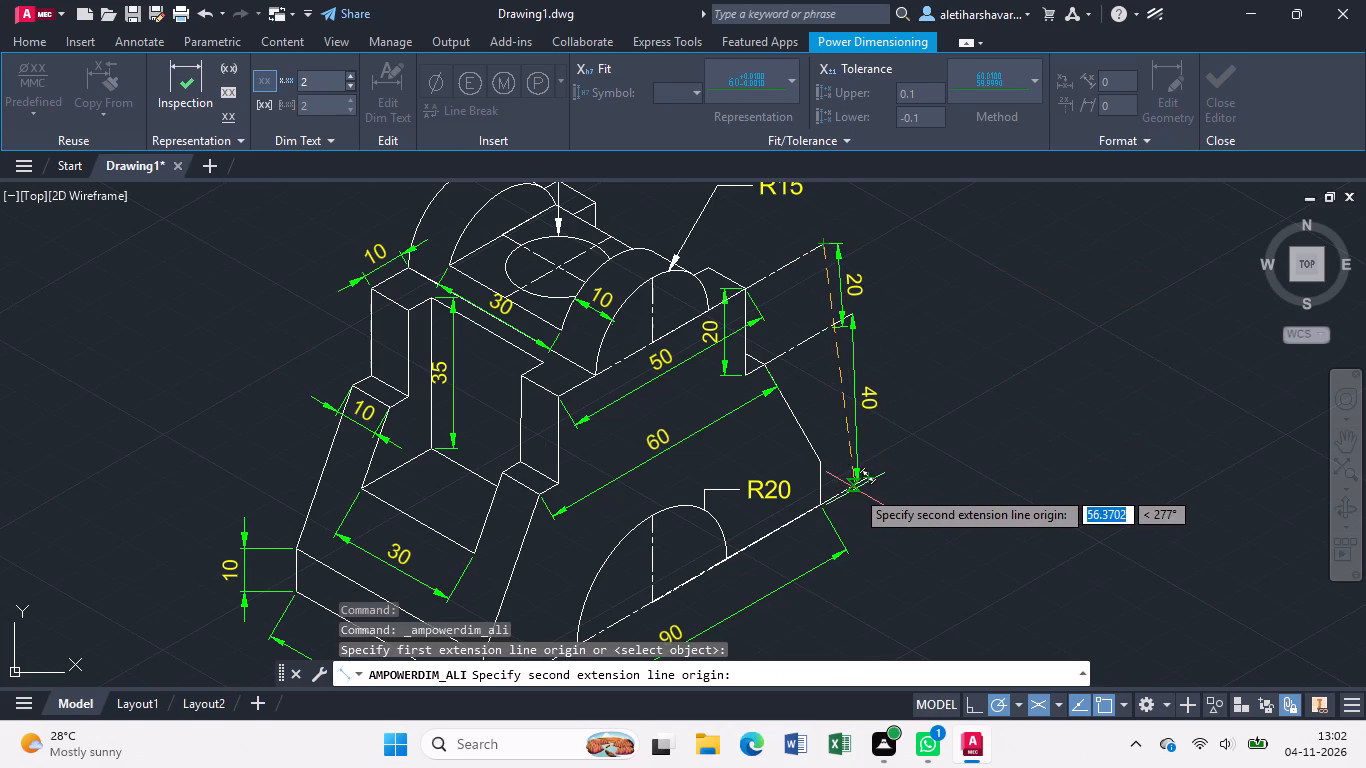
{"action": "left_click", "coordinate": [855, 489]}
{"action": "left_click", "coordinate": [901, 435]}
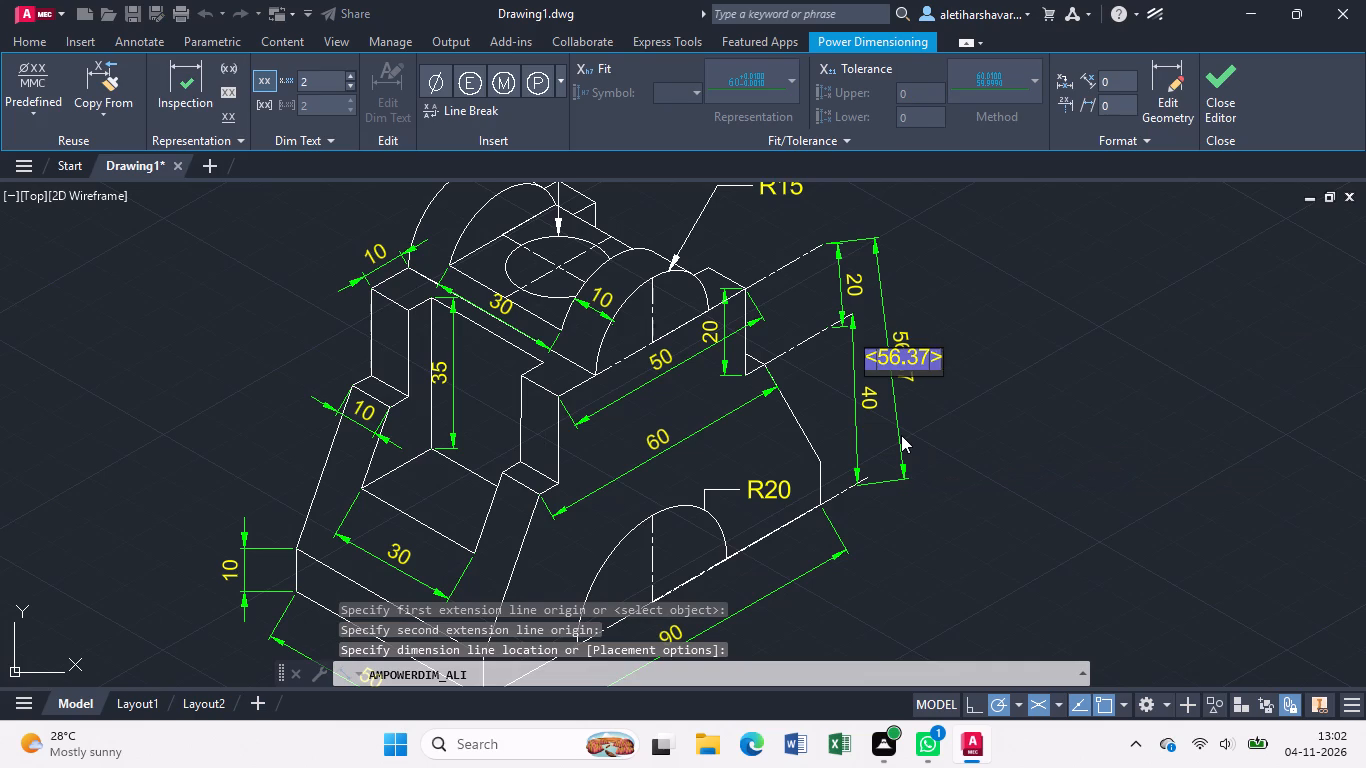
{"action": "key", "text": "BackSpace"}
{"action": "type", "text": "60"}
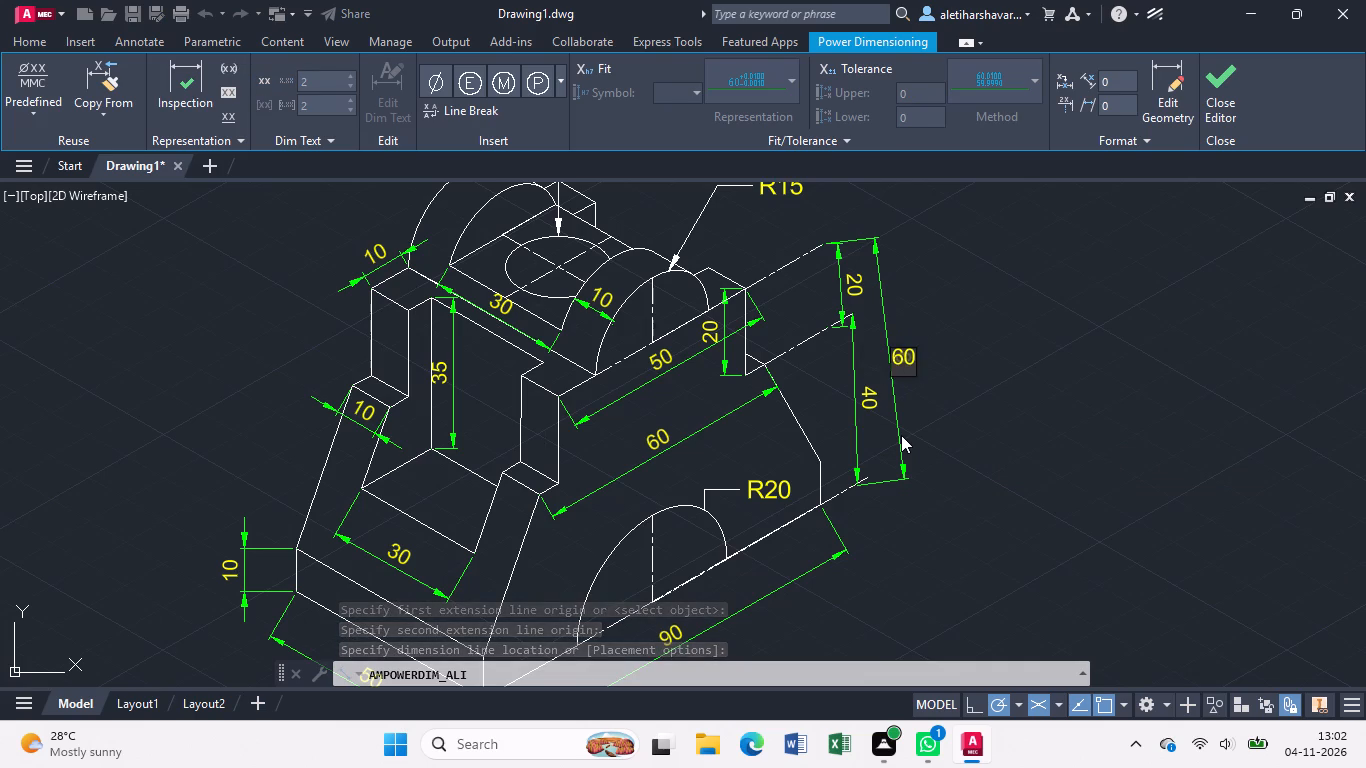
{"action": "key", "text": "Return"}
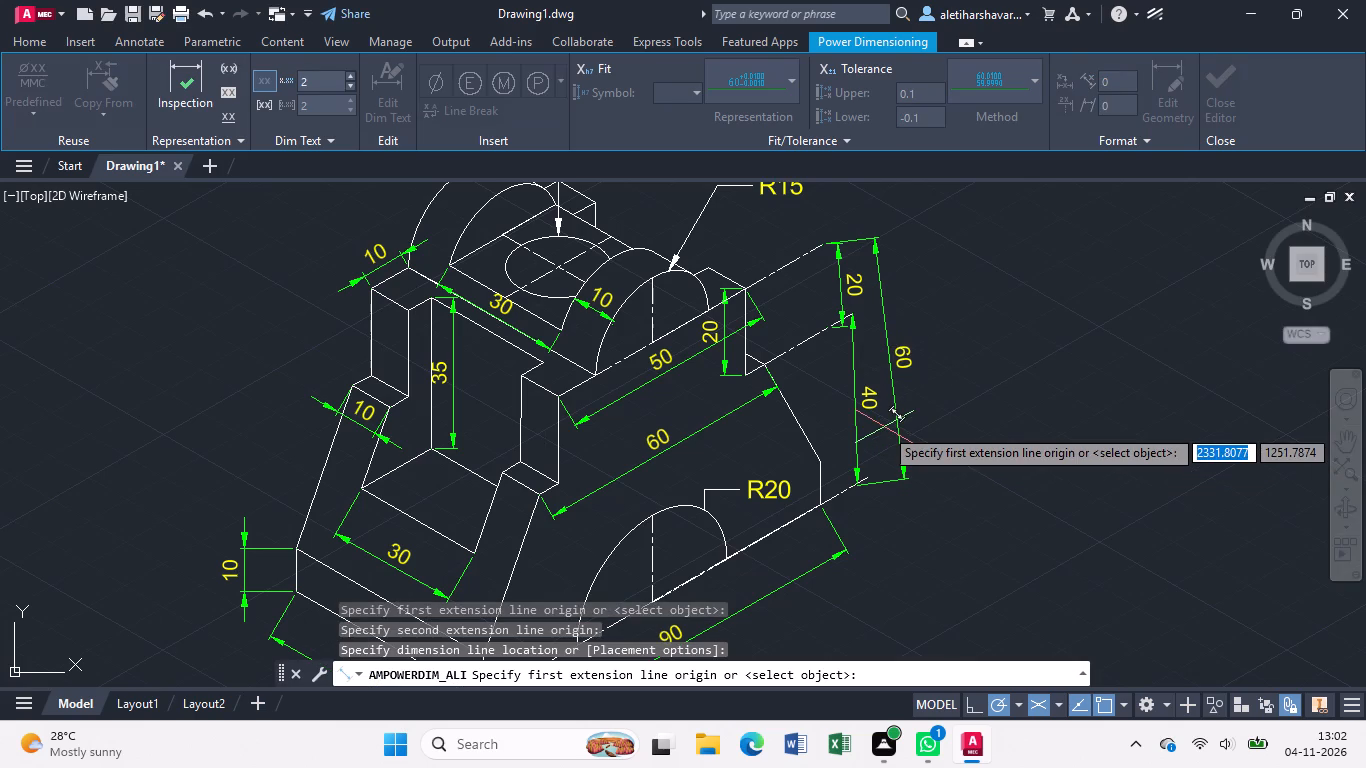
Delete the 20 dimension between the upper two dash-dot extension lines, inside the overall height dimension.
{"action": "left_click", "coordinate": [842, 272]}
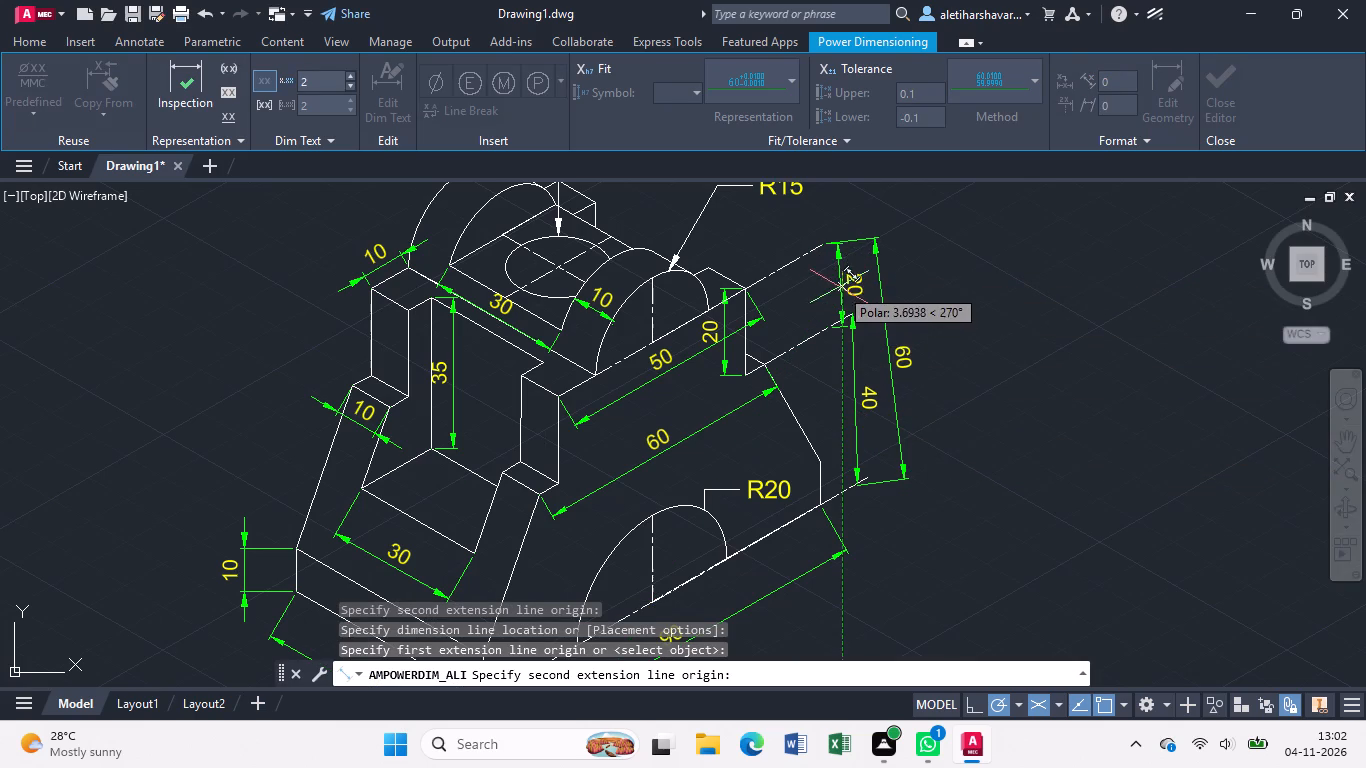
{"action": "key", "text": "Escape"}
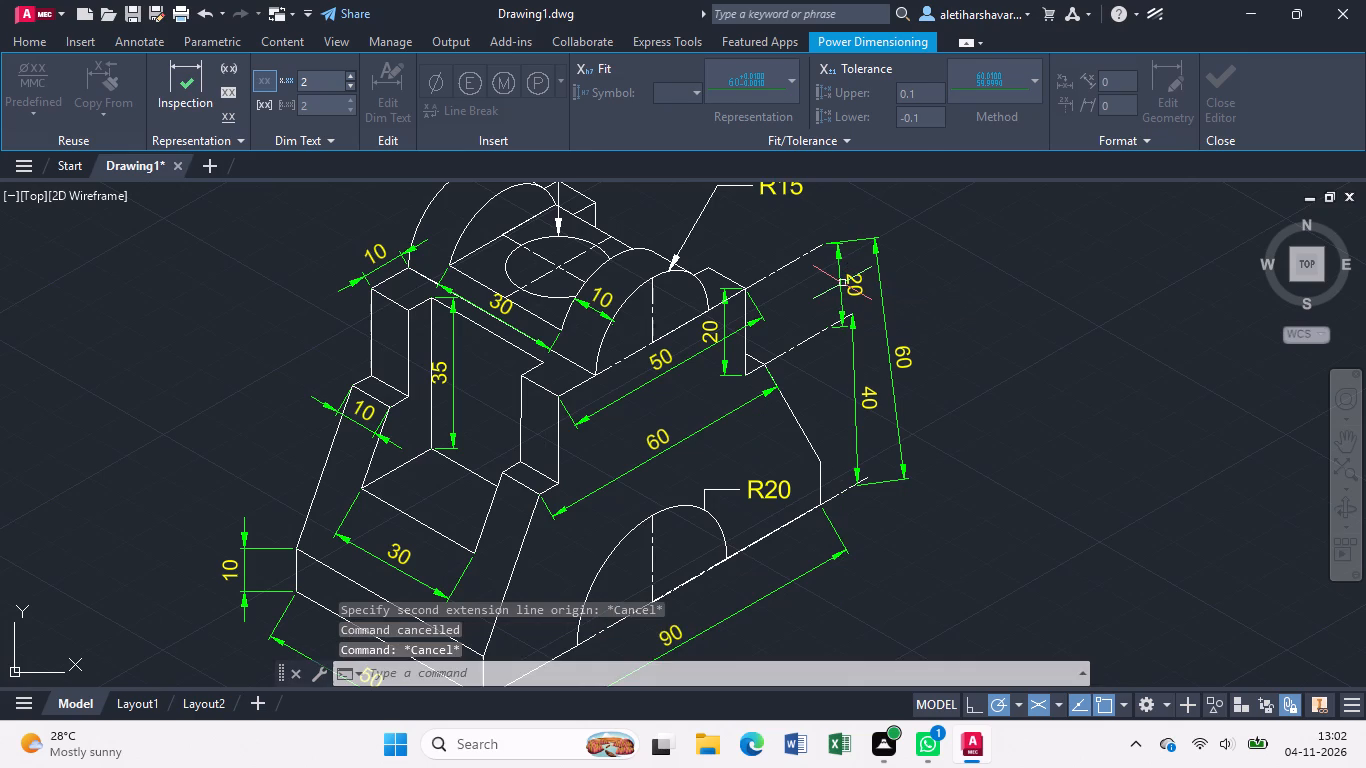
{"action": "key", "text": "Escape"}
{"action": "left_click", "coordinate": [843, 283]}
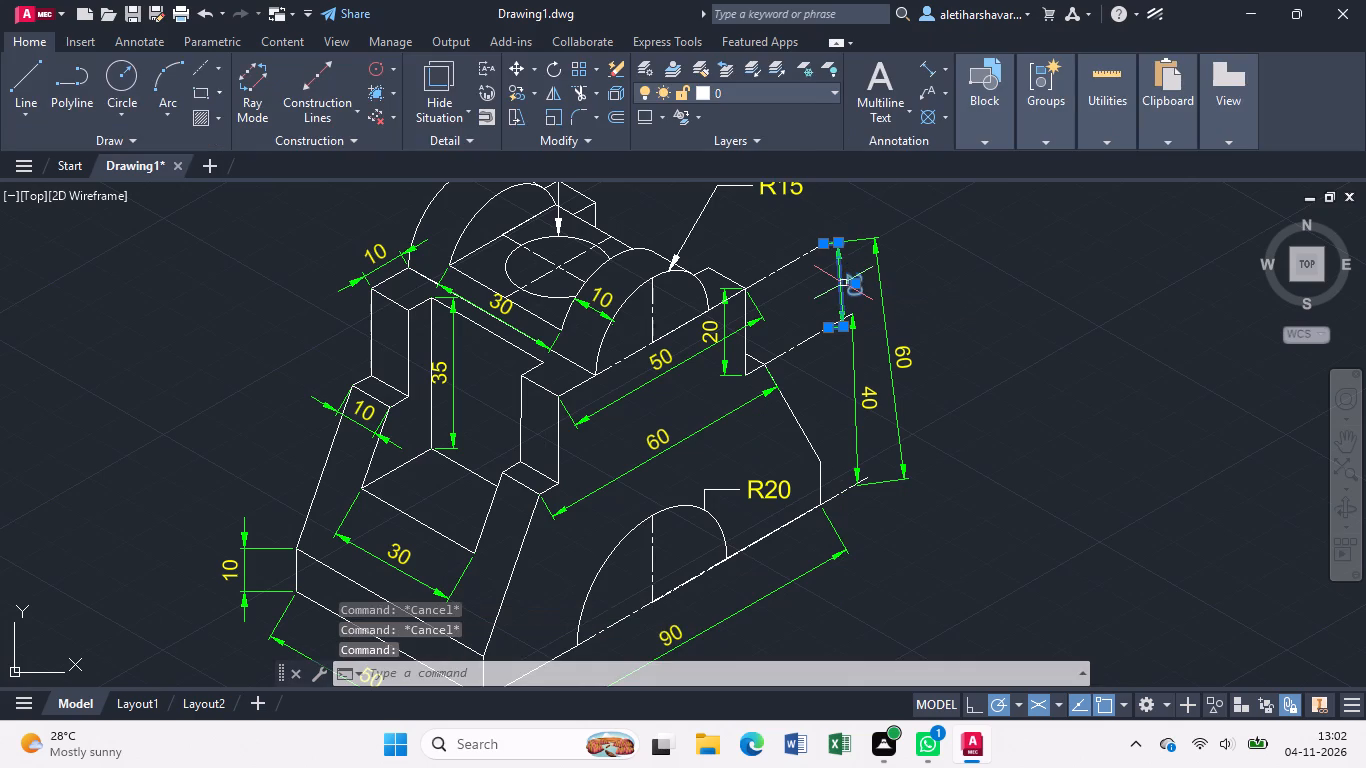
{"action": "key", "text": "Delete"}
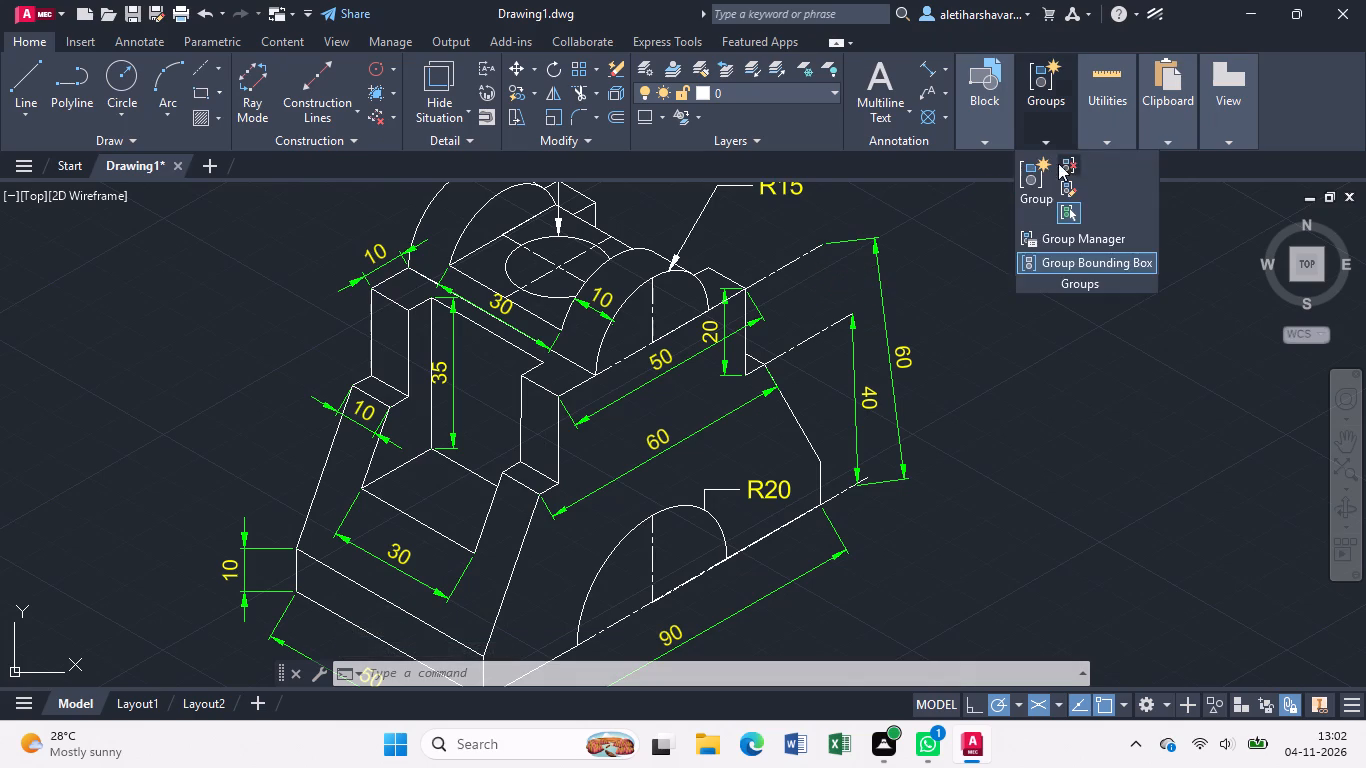
Save the drawing in Documents under the file name Pedestal Block.
{"action": "scroll", "coordinate": [931, 336], "scroll_direction": "down", "scroll_amount": 1}
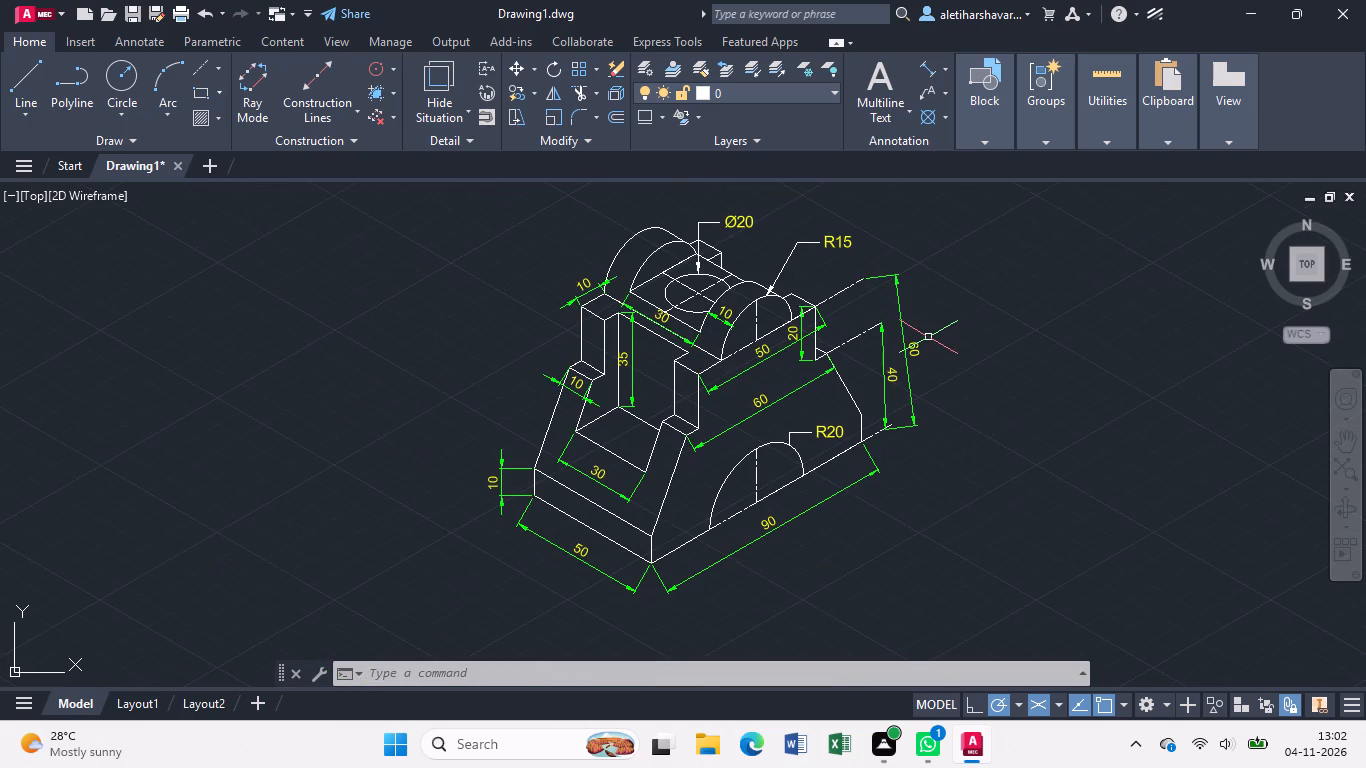
{"action": "key", "text": "ctrl+s"}
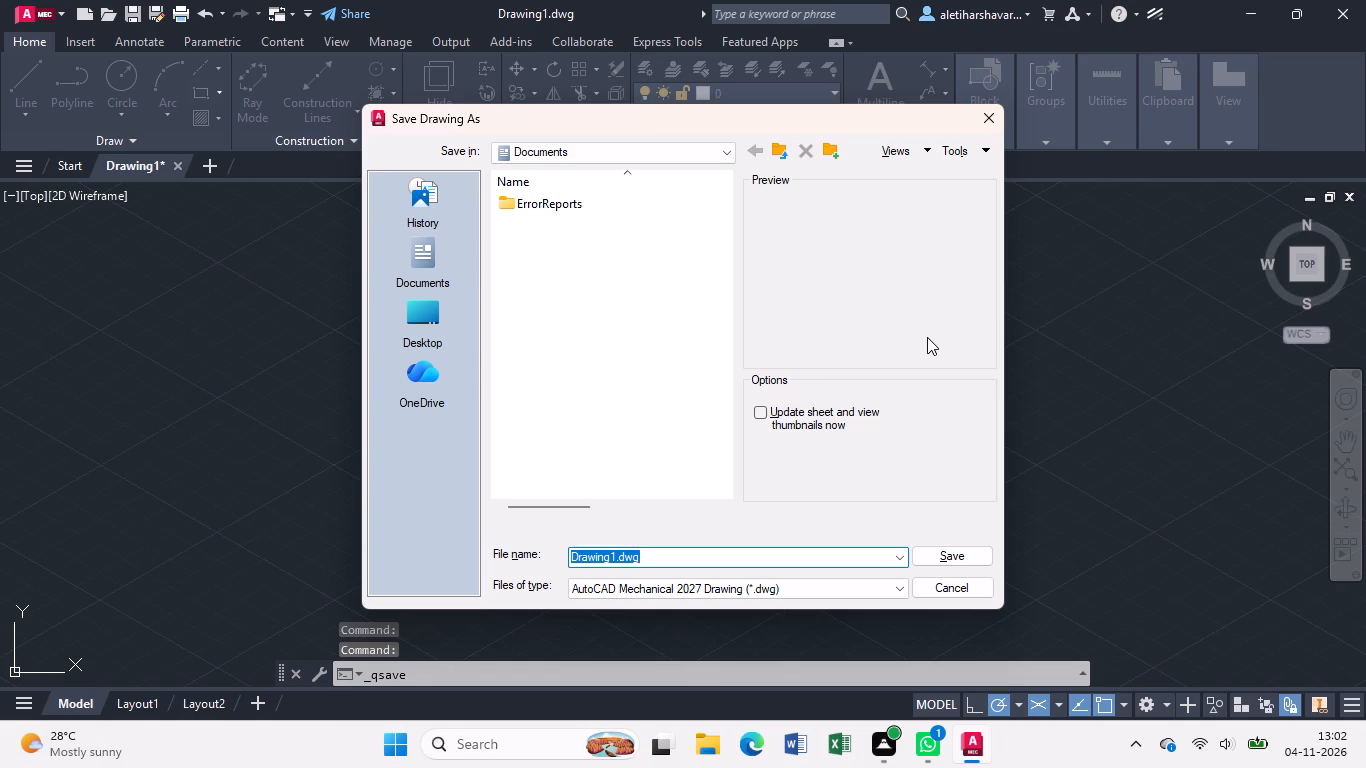
{"action": "key", "text": "BackSpace"}
{"action": "key", "text": "ctrl+v"}
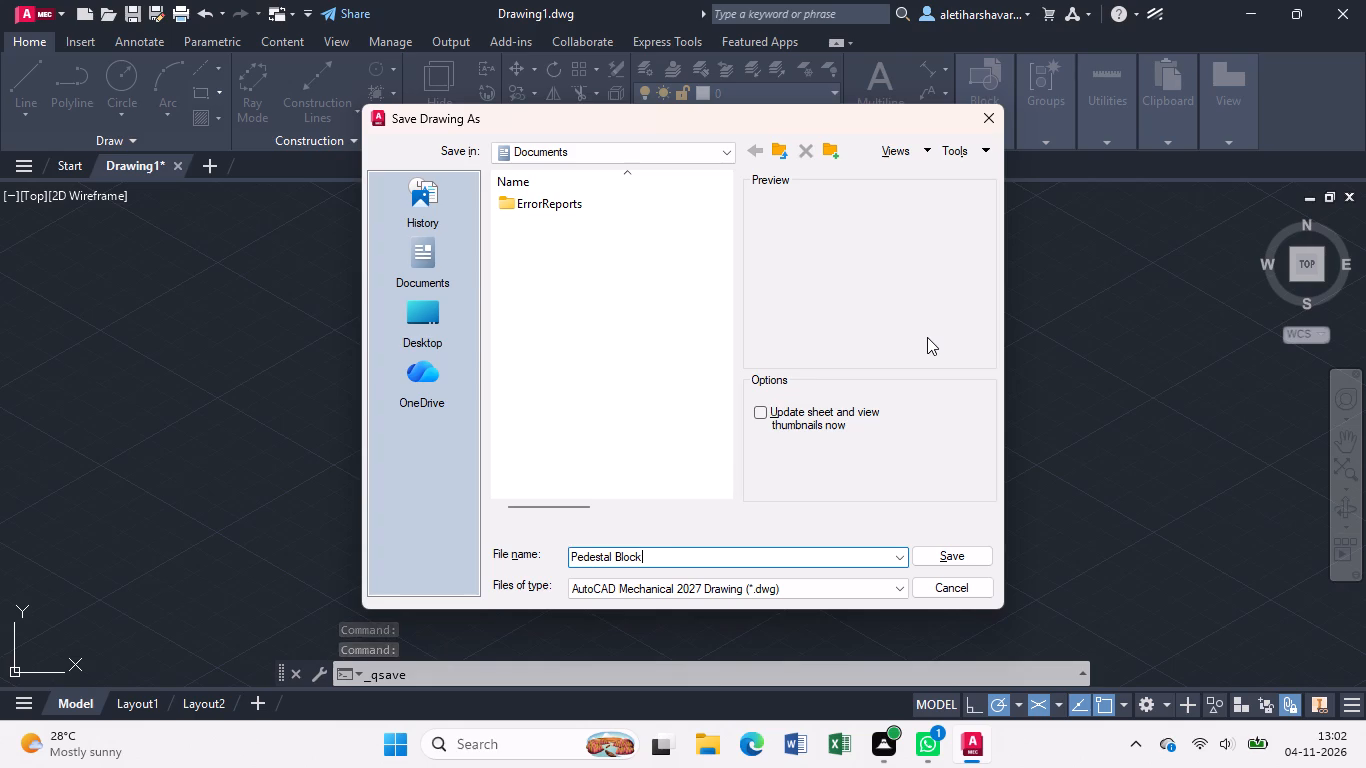
{"action": "key", "text": "Return"}
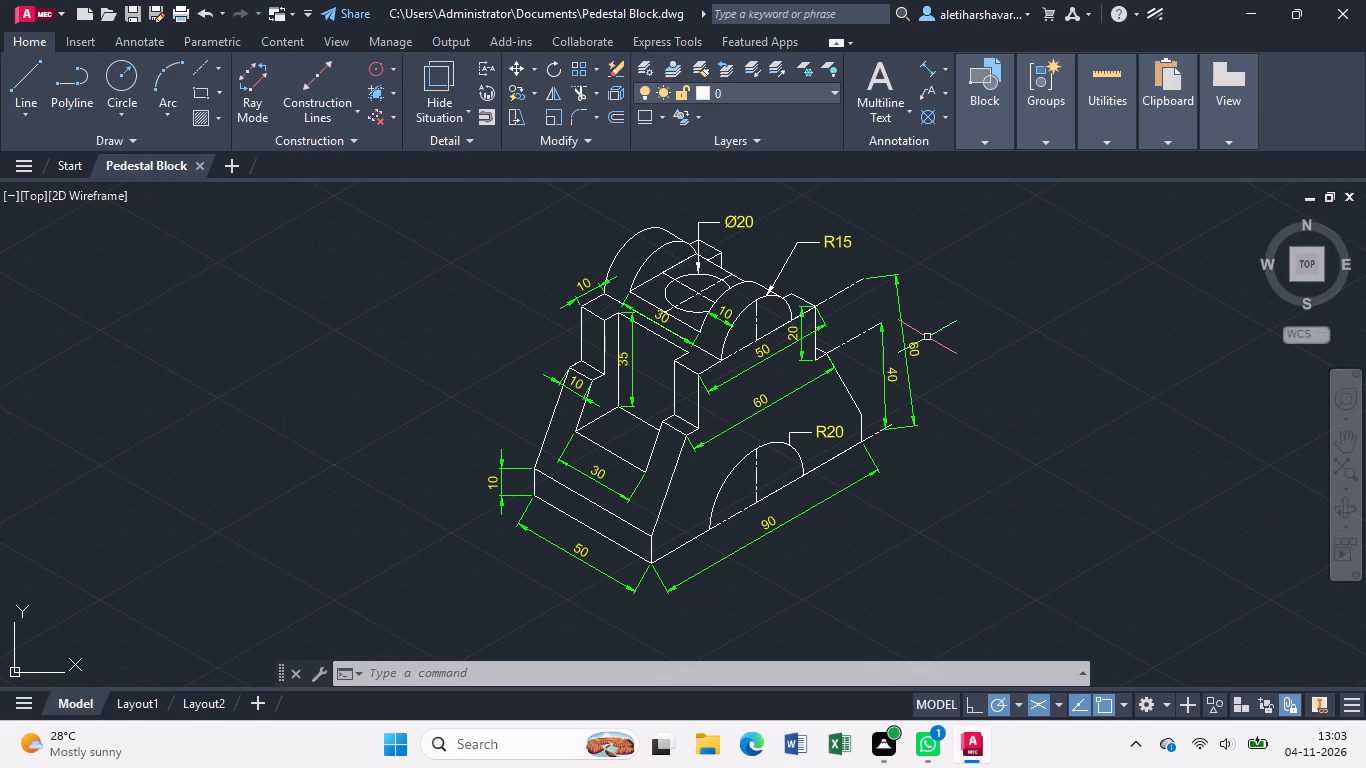
Set up a centred landscape plot of the model with the DWG To PDF.pc3 plotter on ISO A4 (297.00 x 210.00 MM) paper.
{"action": "type", "text": "plo"}
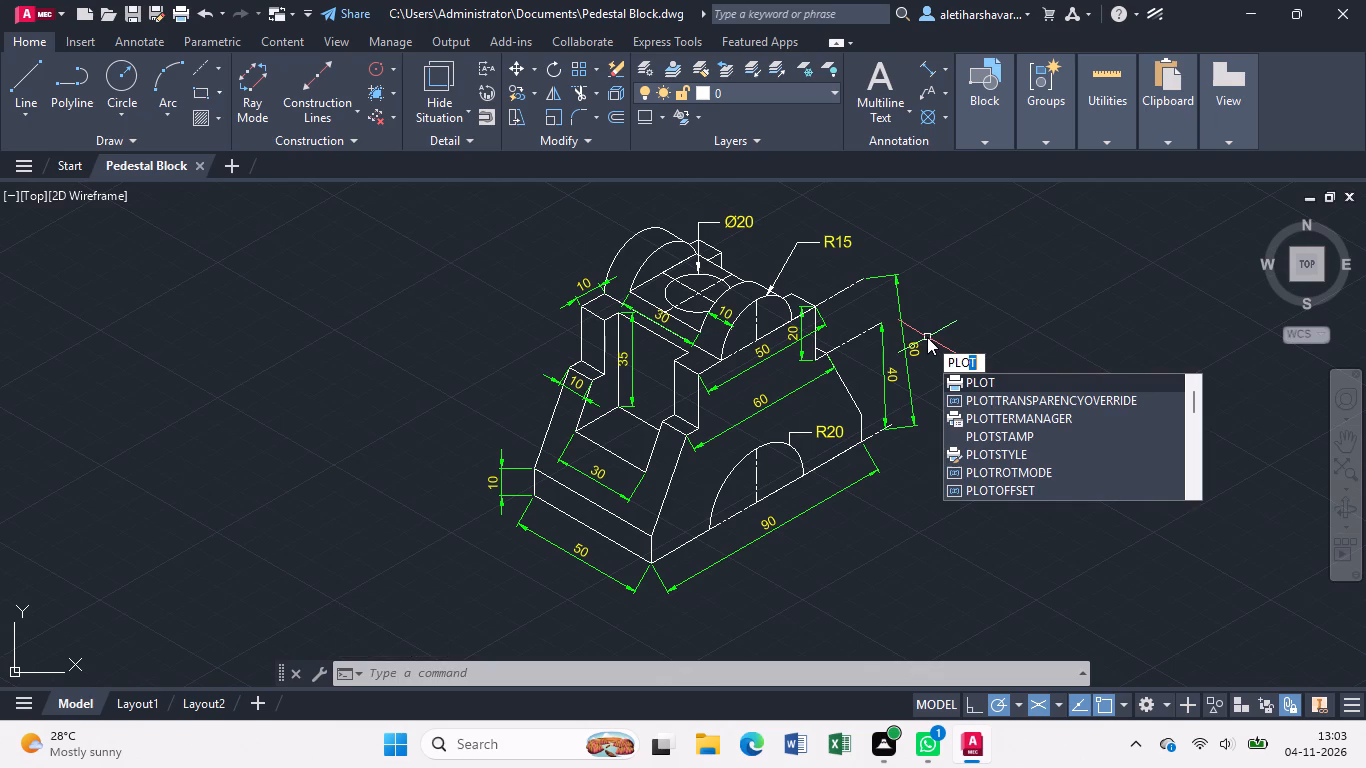
{"action": "left_click", "coordinate": [1000, 380]}
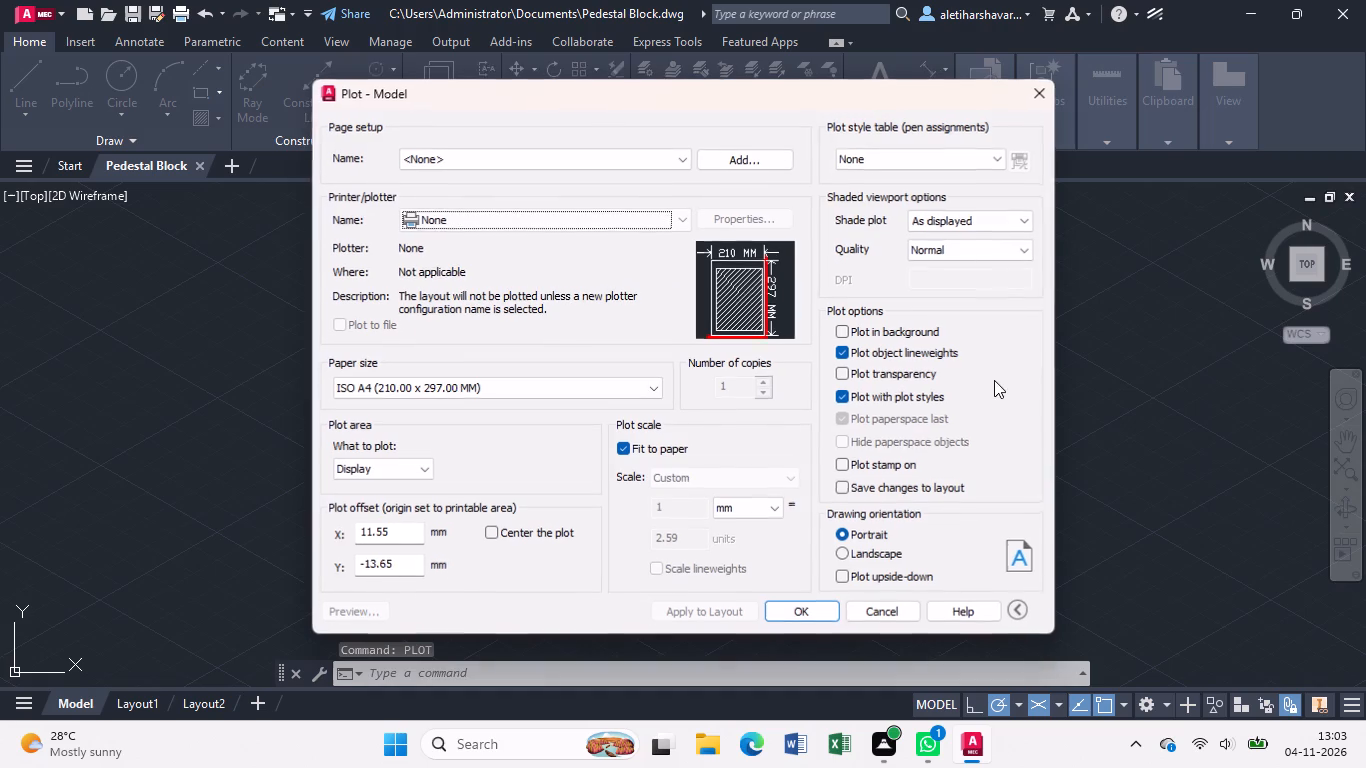
{"action": "left_click", "coordinate": [838, 549]}
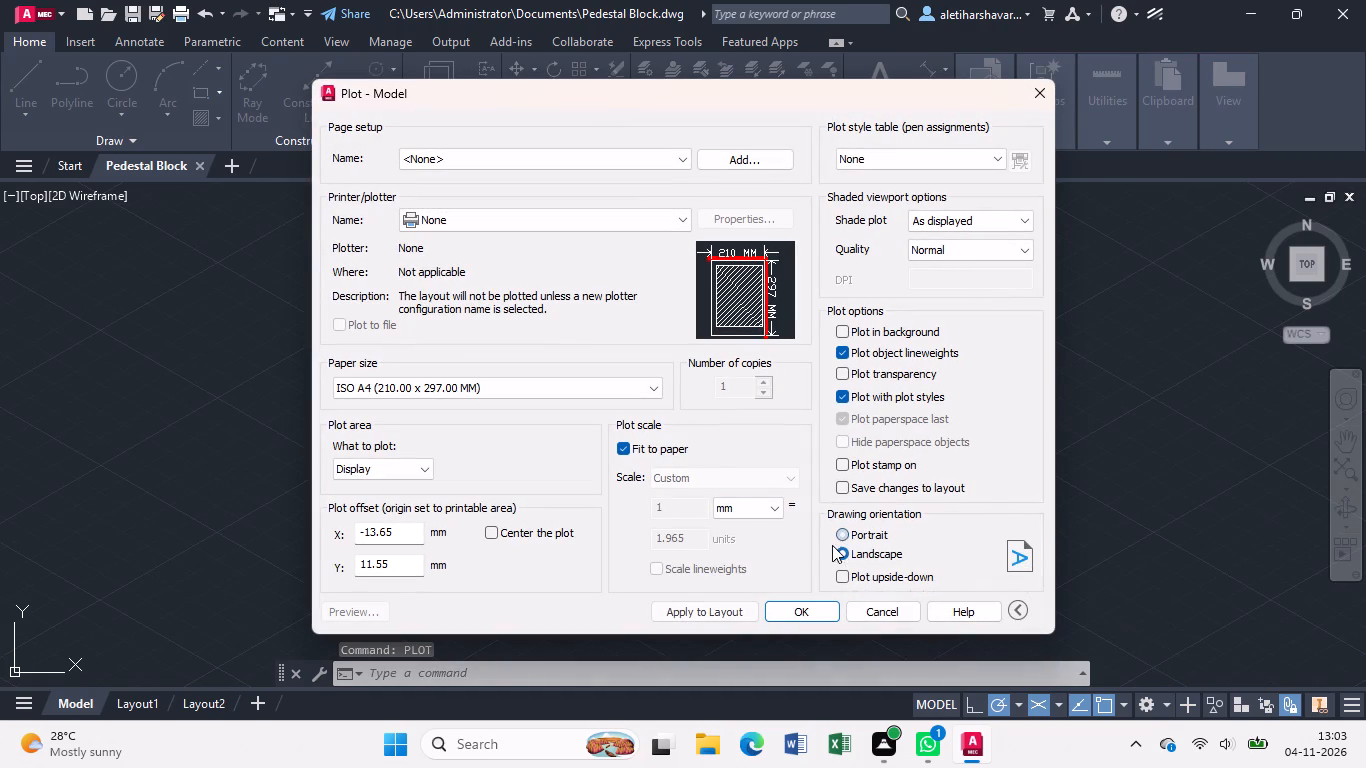
{"action": "left_click", "coordinate": [497, 536]}
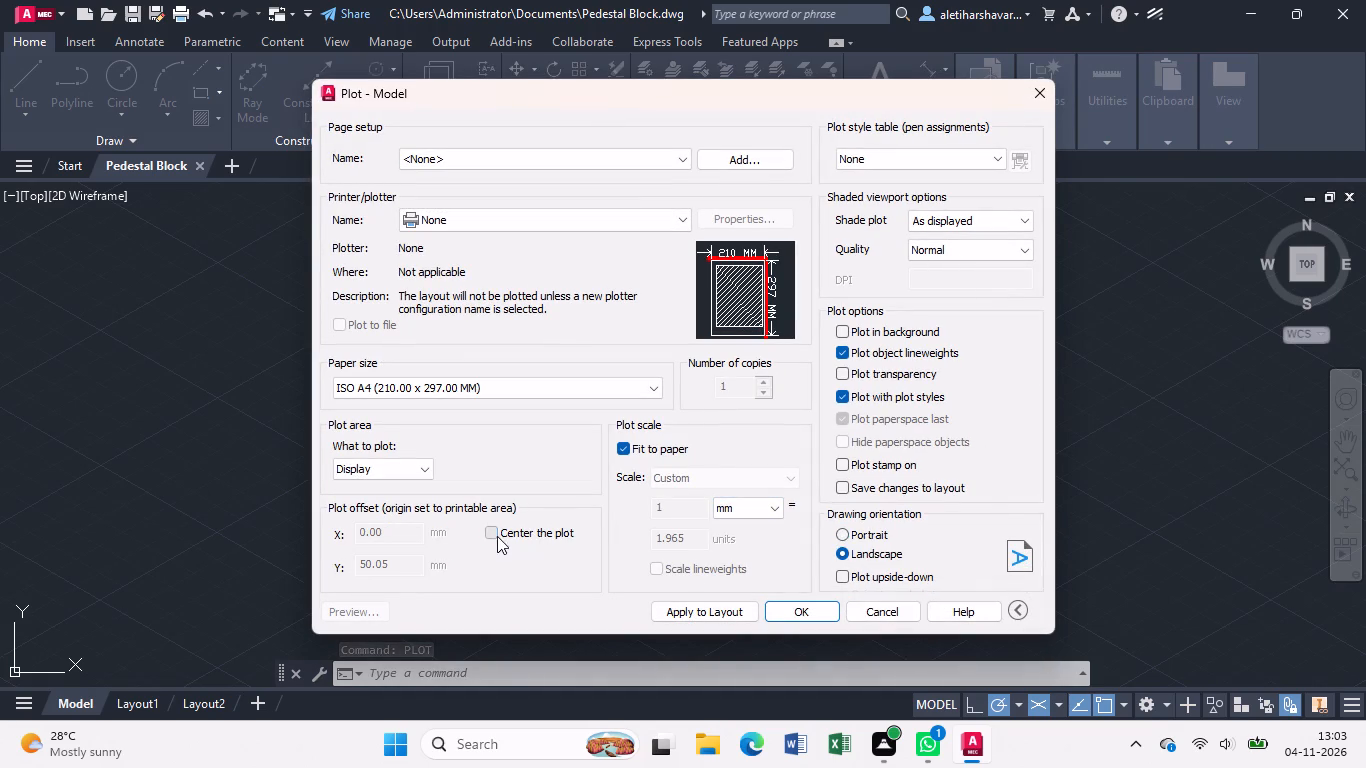
{"action": "left_click", "coordinate": [683, 217]}
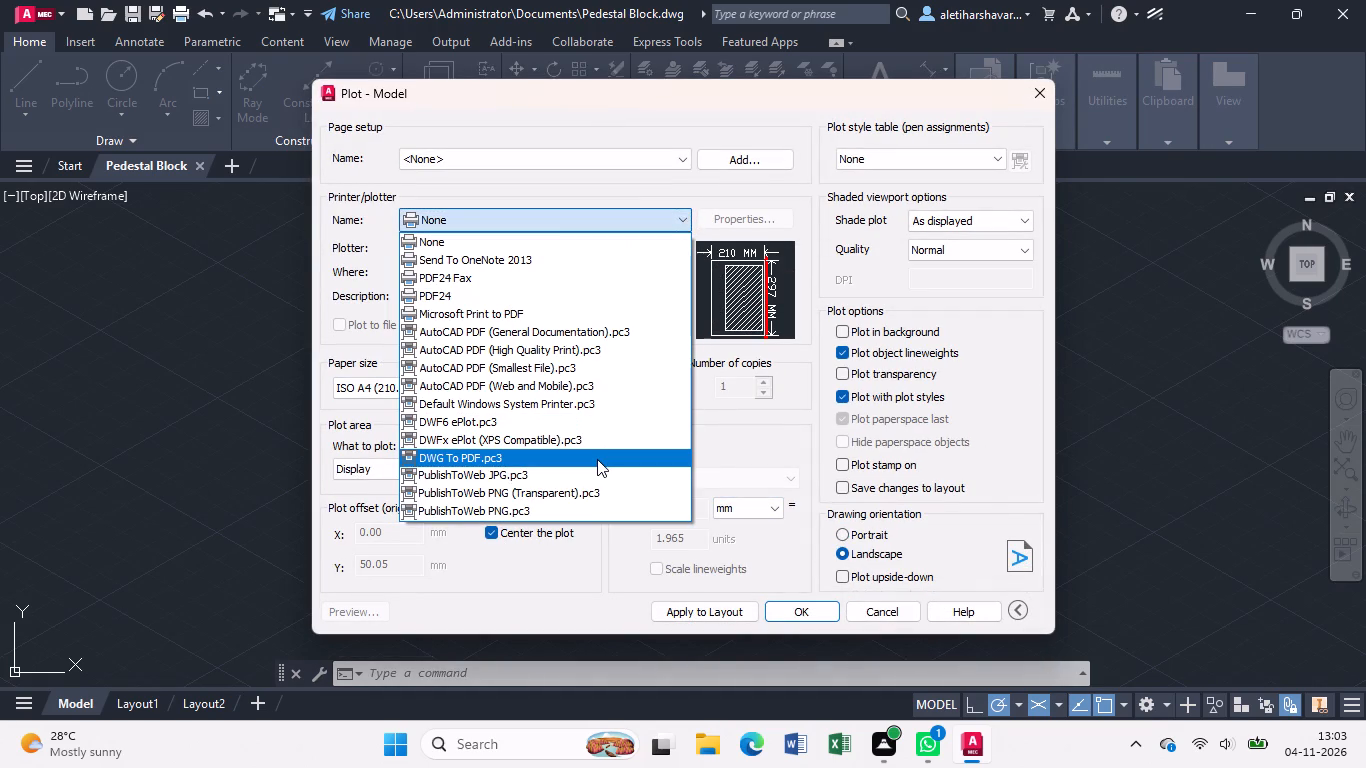
{"action": "left_click", "coordinate": [597, 459]}
{"action": "left_click", "coordinate": [646, 383]}
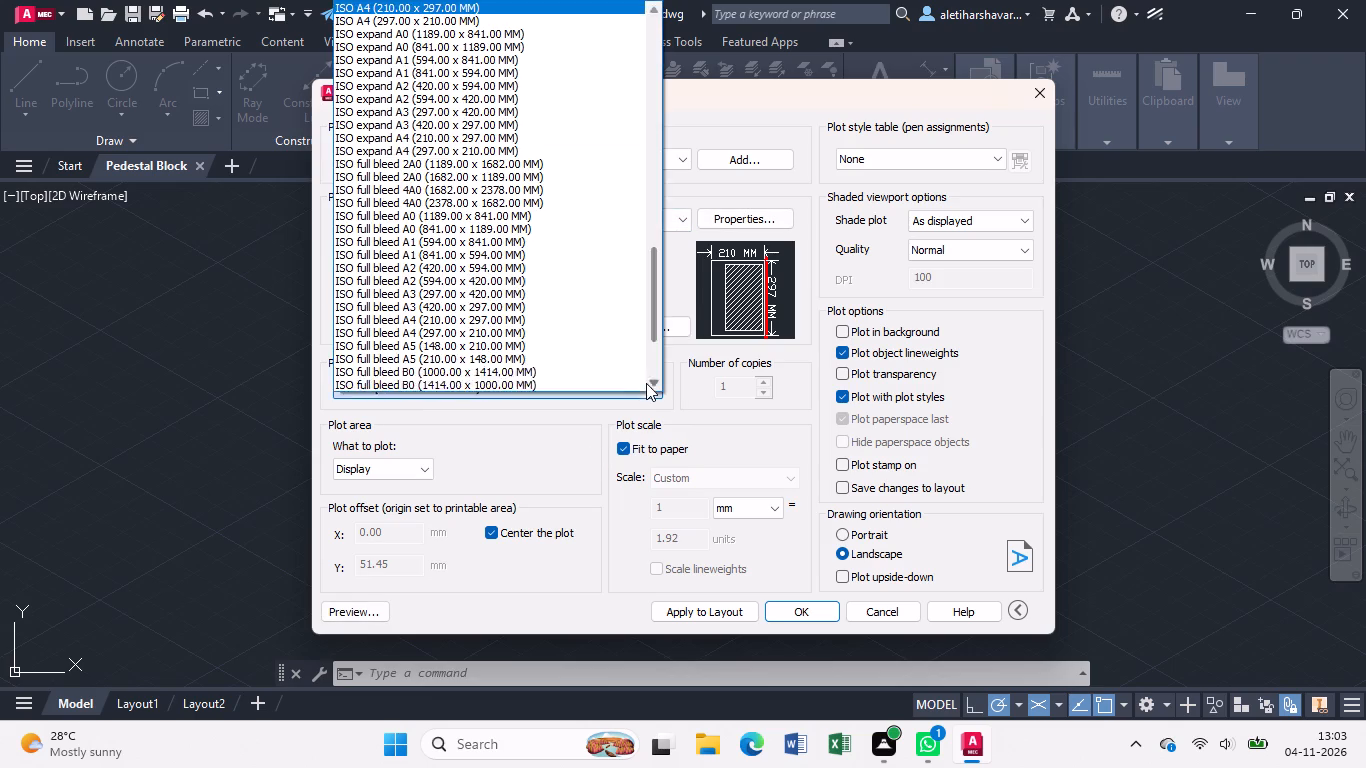
{"action": "left_click", "coordinate": [496, 18]}
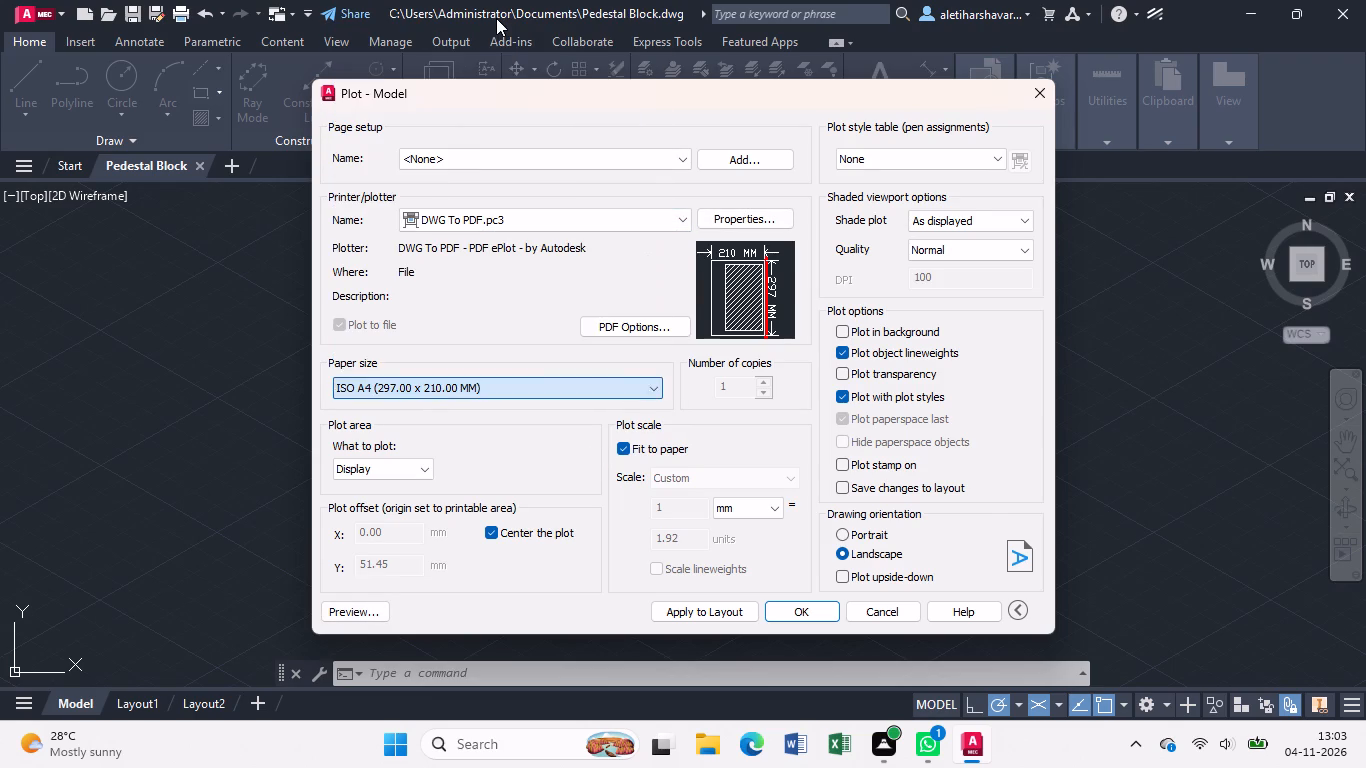
Define the plot area as a window enclosing the whole pedestal block with all its dimensions and leader notes.
{"action": "left_click", "coordinate": [422, 469]}
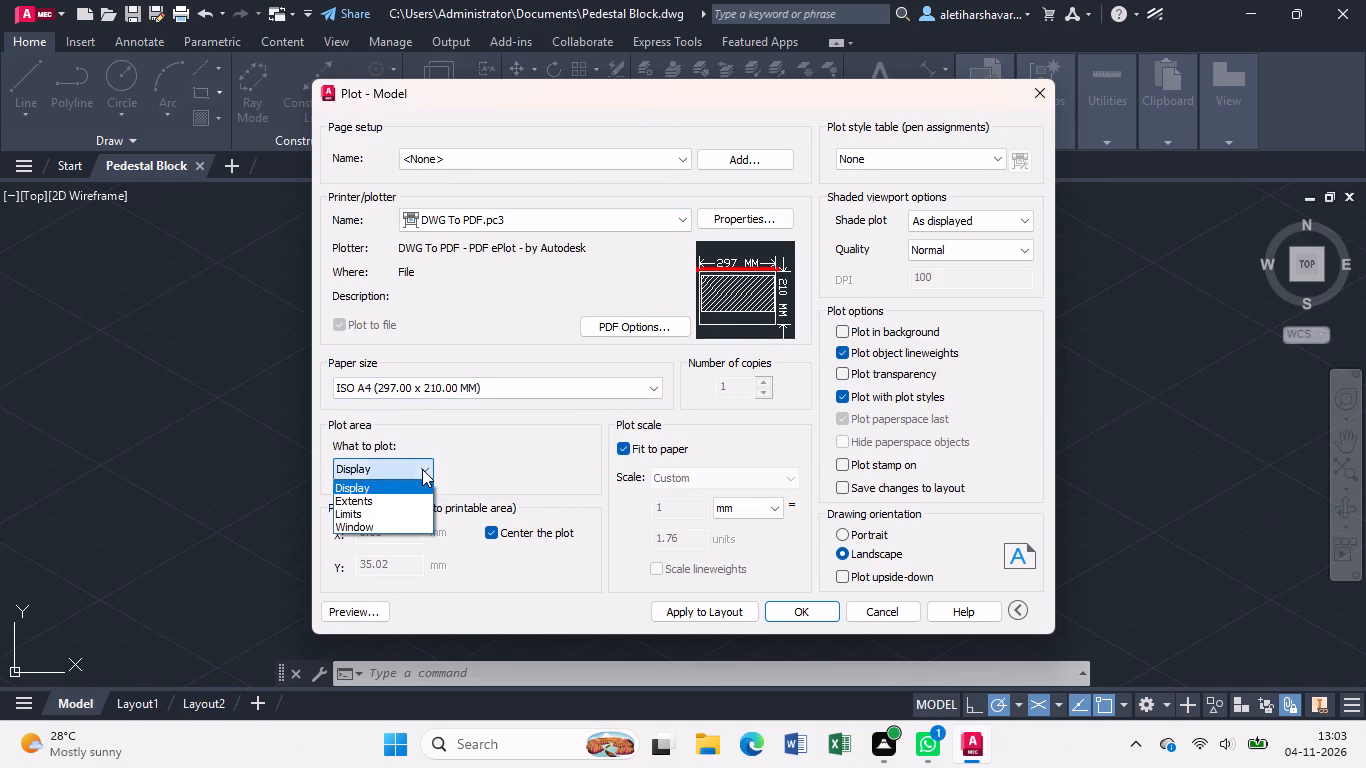
{"action": "left_click", "coordinate": [408, 530]}
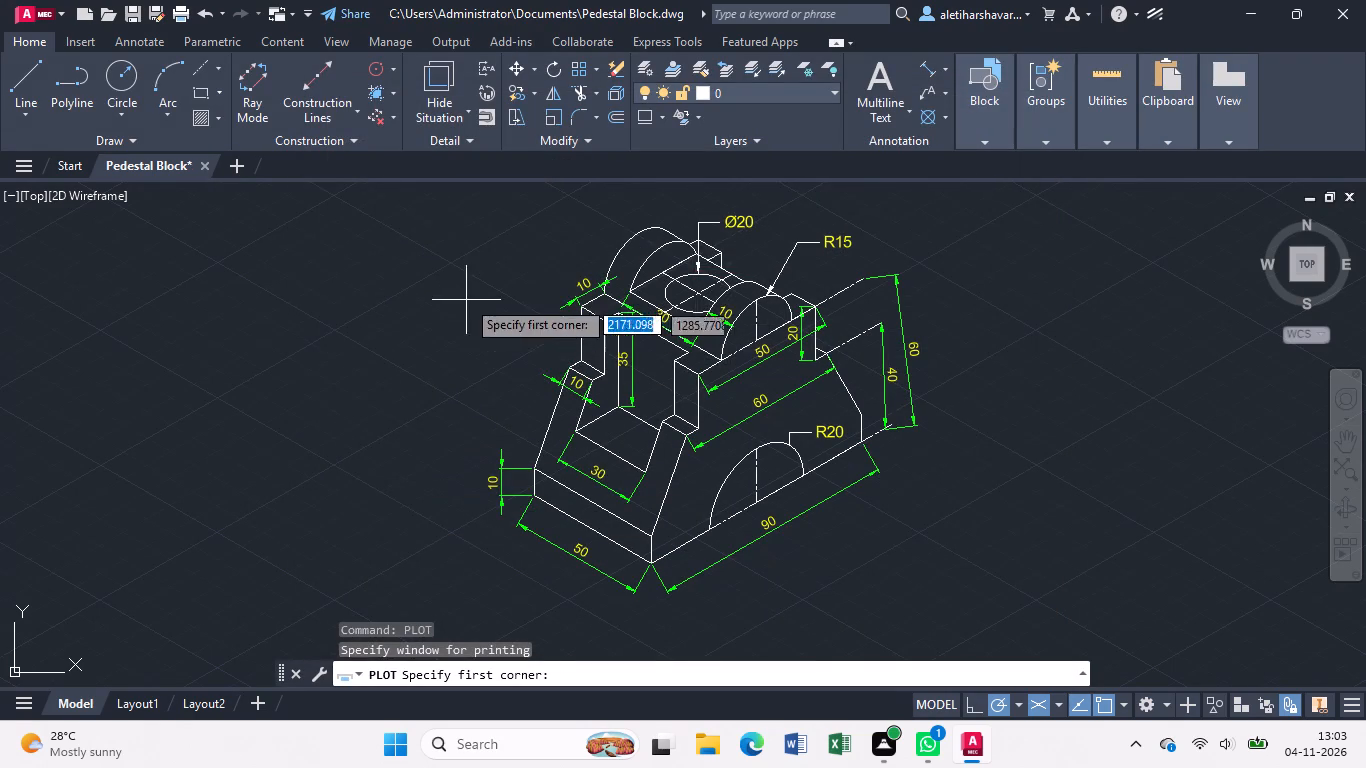
{"action": "left_click", "coordinate": [433, 207]}
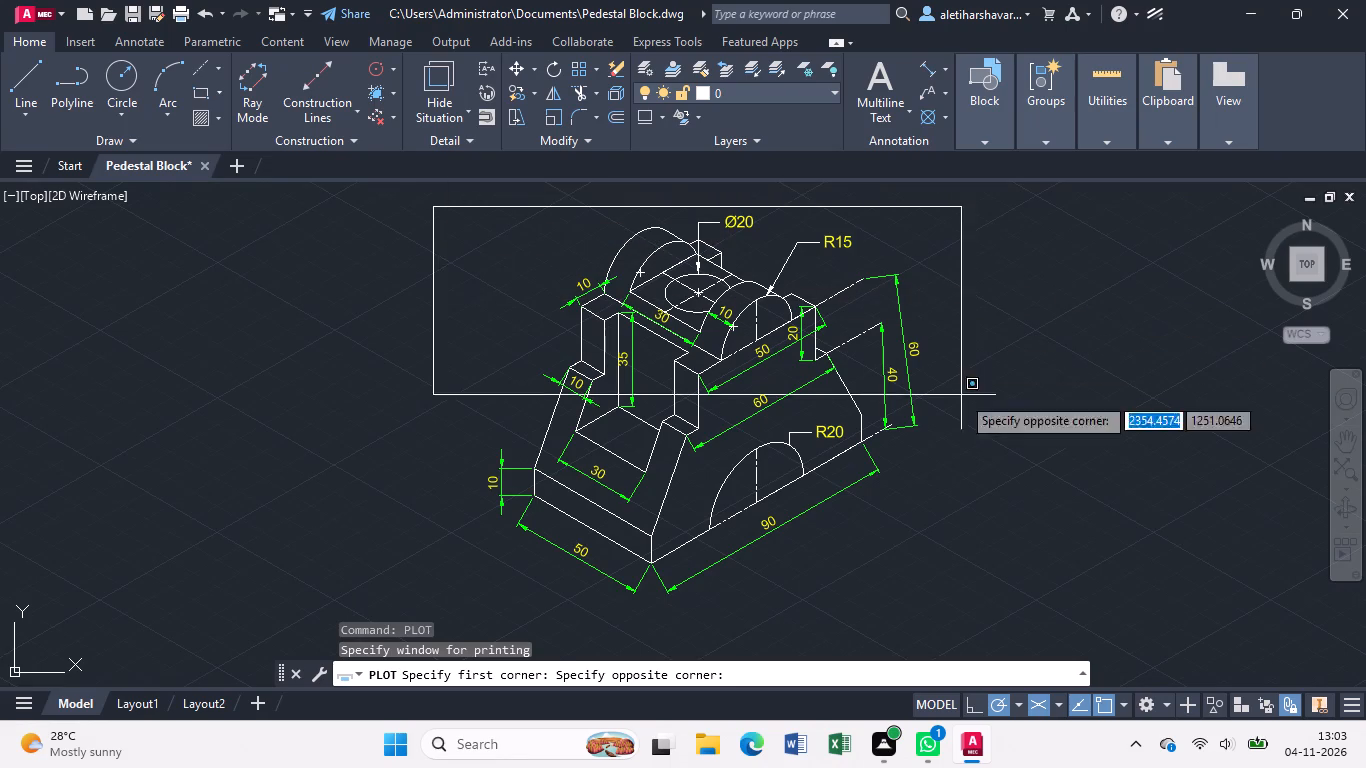
{"action": "left_click", "coordinate": [954, 606]}
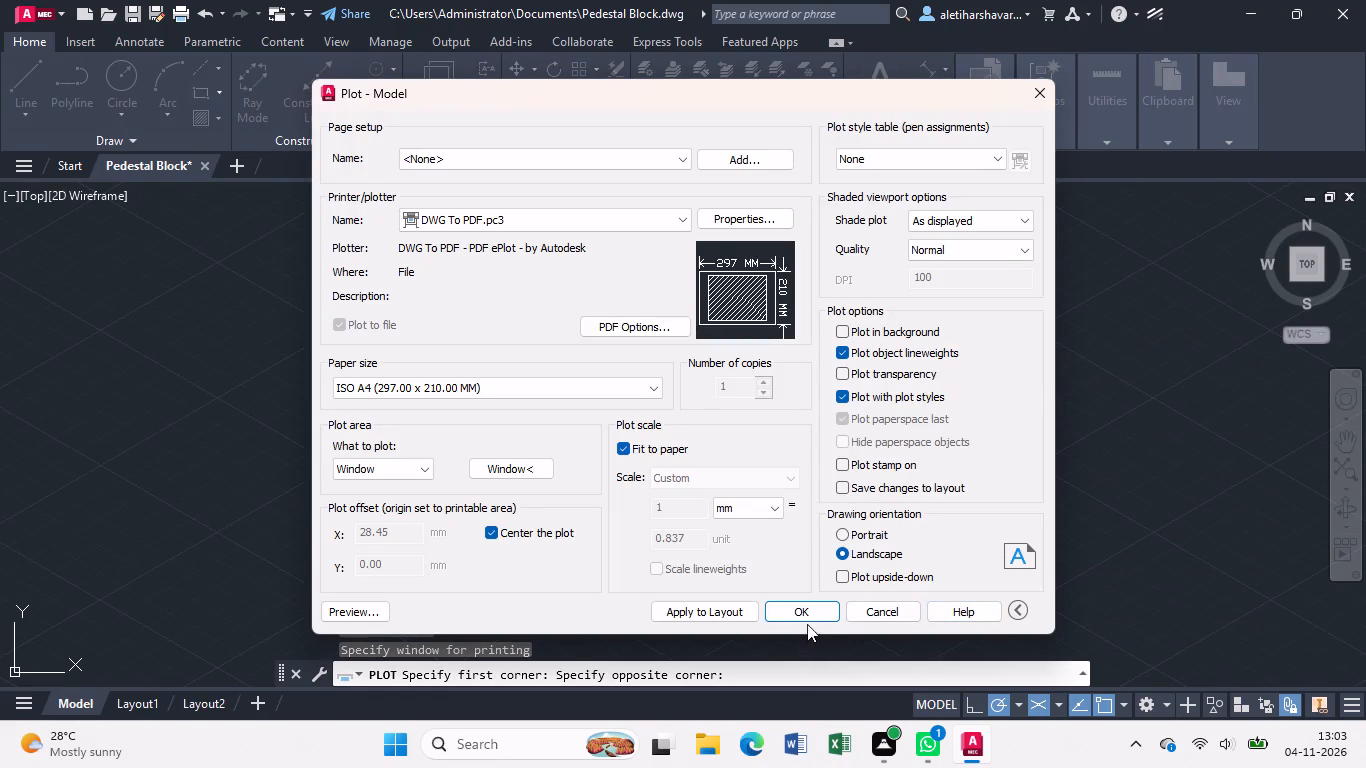
Plot the sheet to a PDF in Documents, keeping the proposed file name.
{"action": "left_click", "coordinate": [805, 612]}
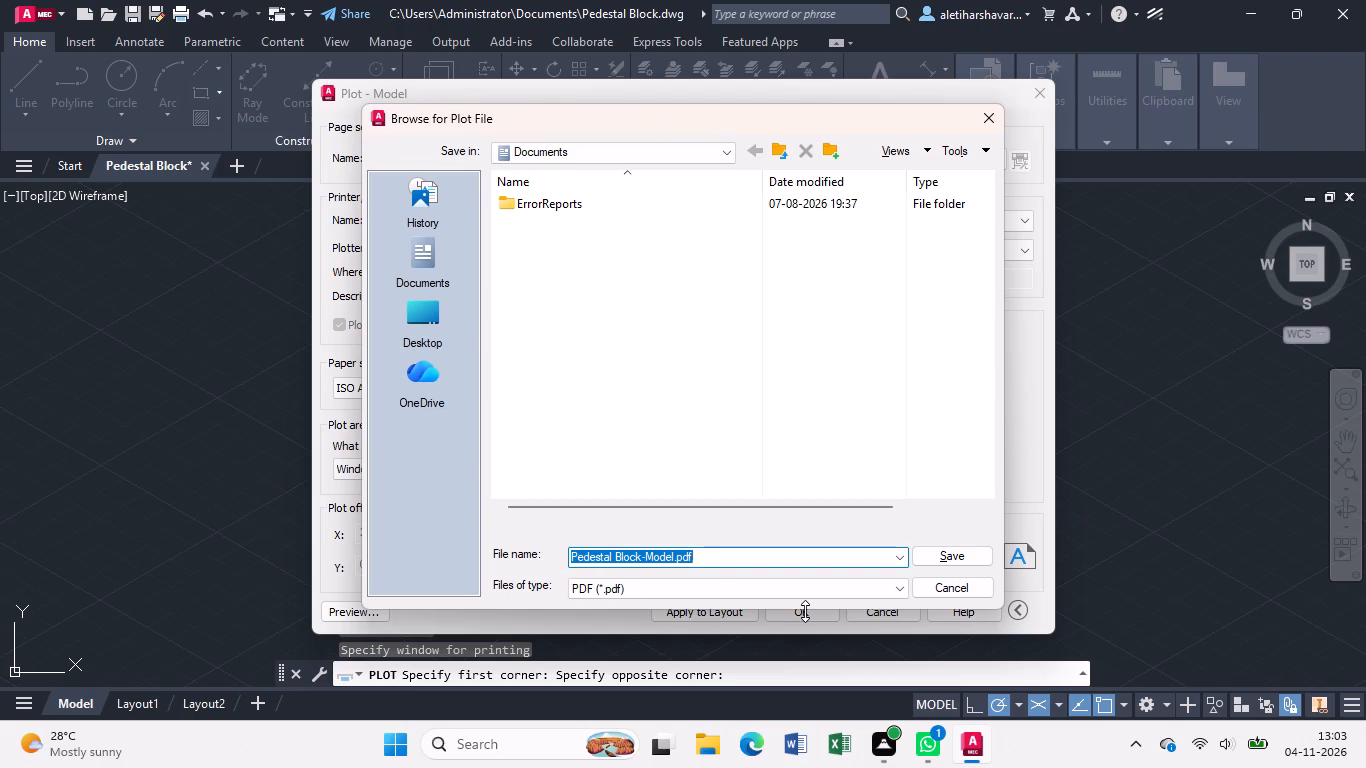
{"action": "key", "text": "Return"}
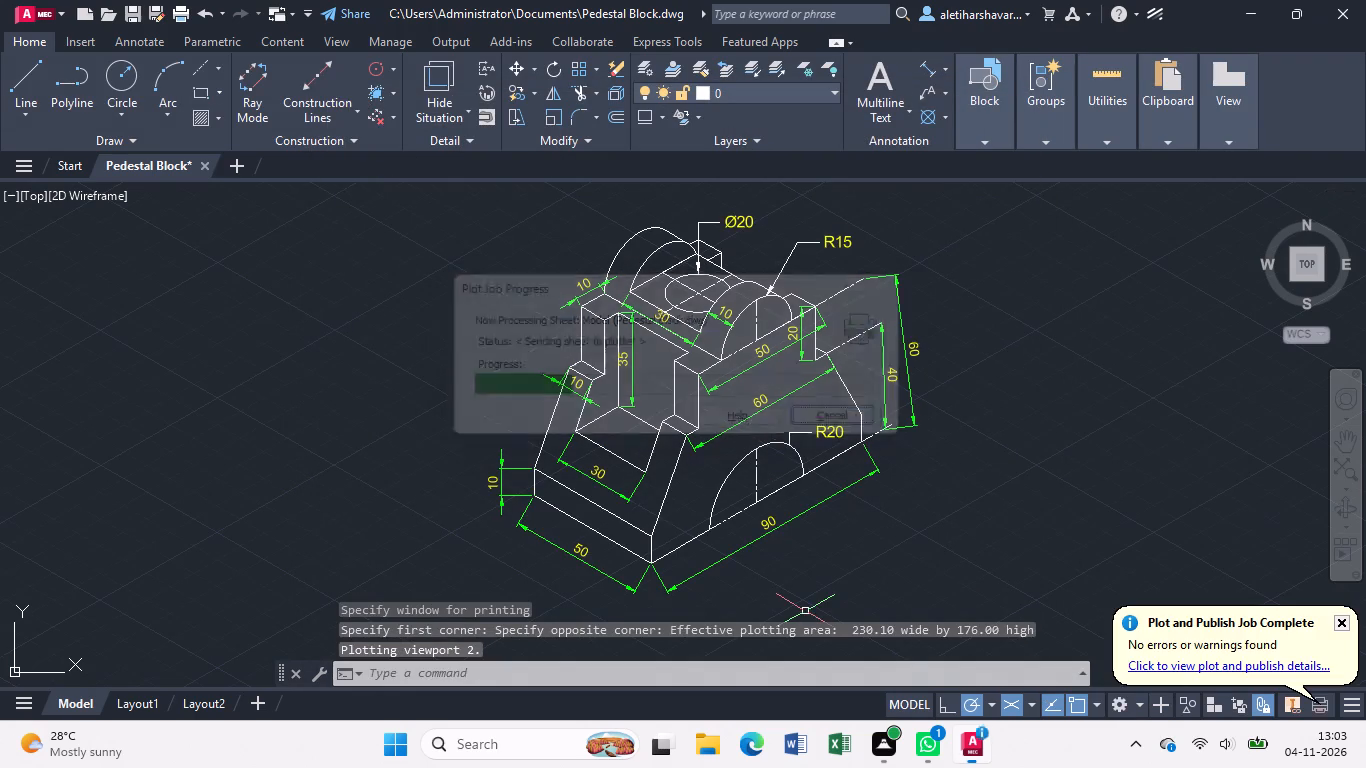